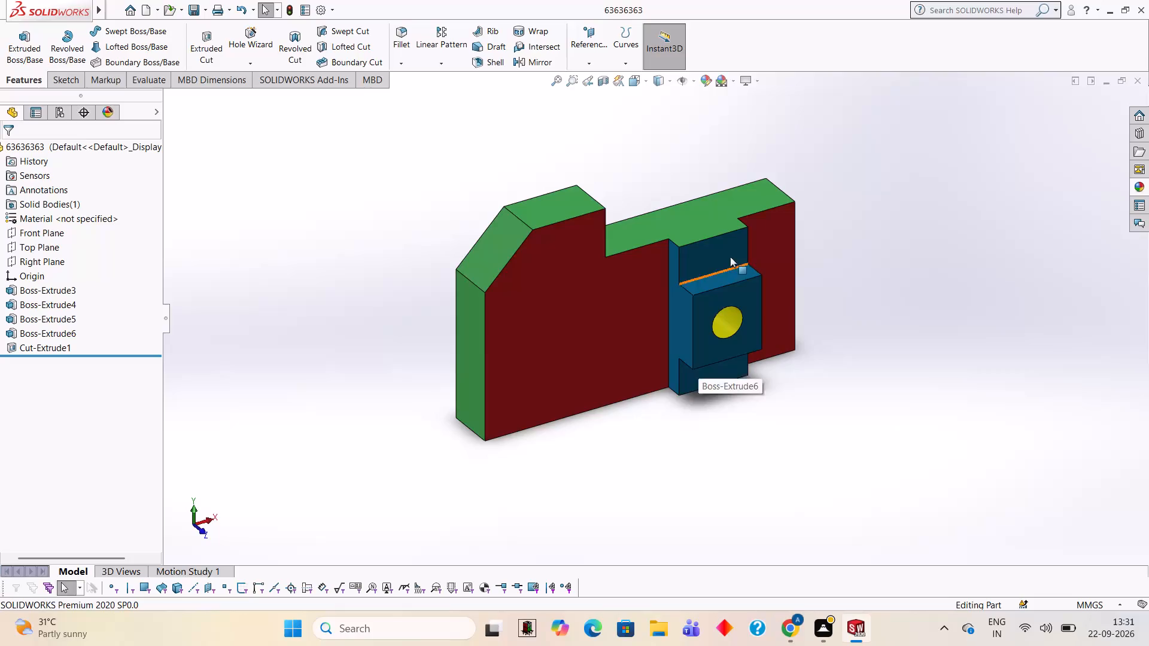
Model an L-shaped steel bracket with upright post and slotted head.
Close the open part and create a new part document.
click(1134, 84)
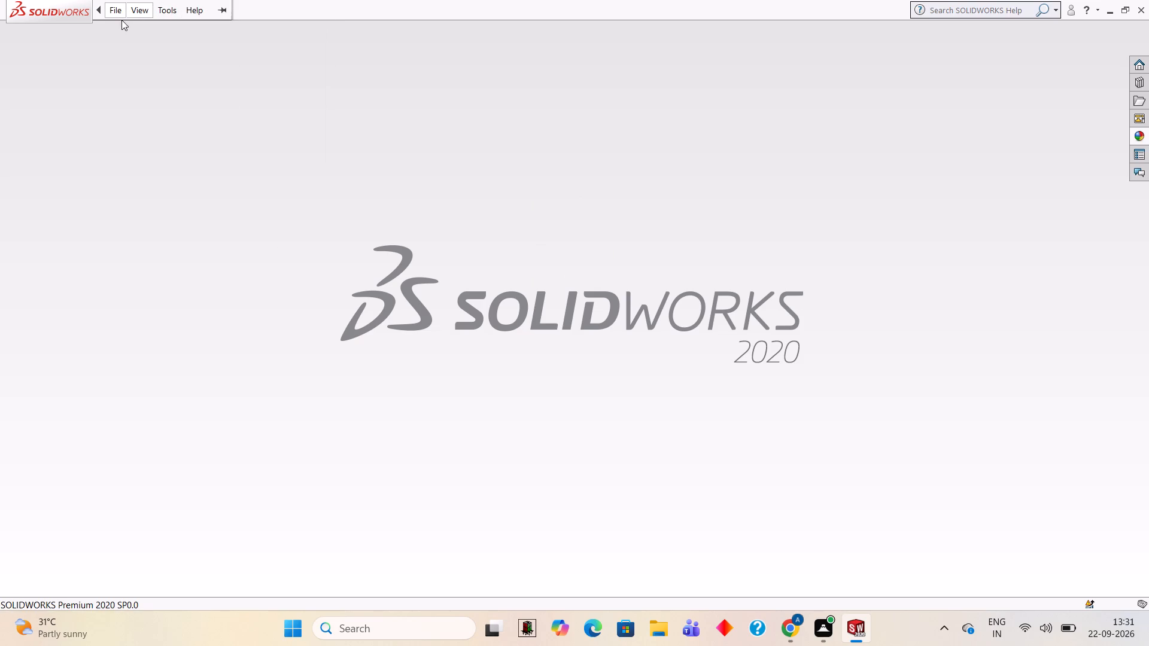
click(129, 29)
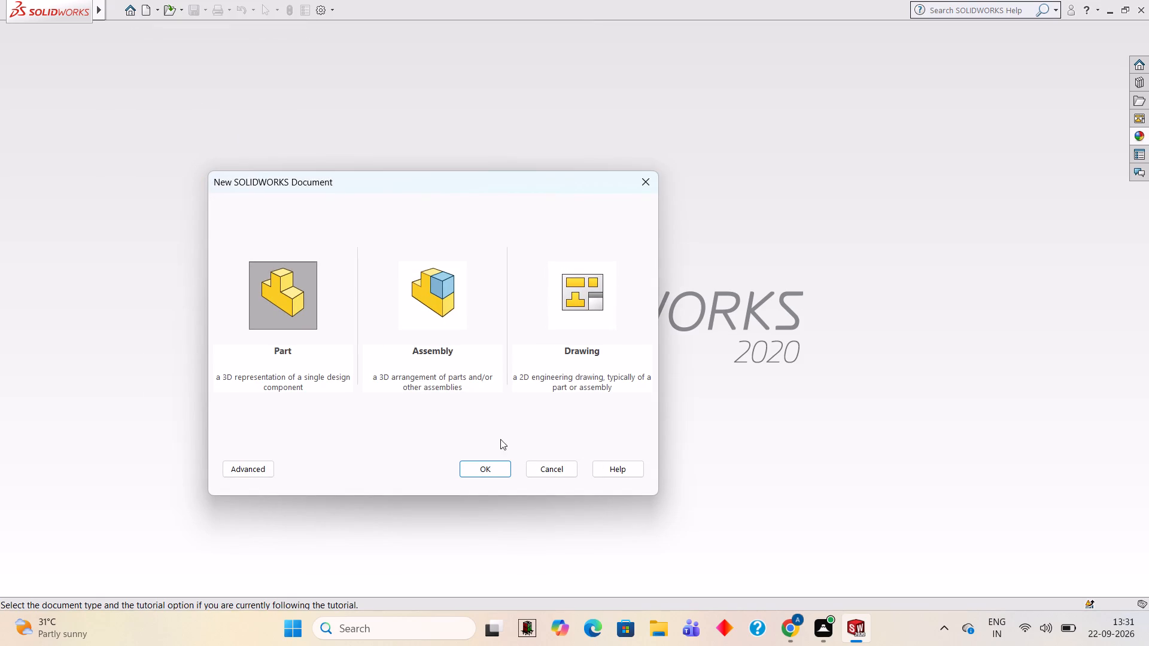
drag(479, 466, 482, 475)
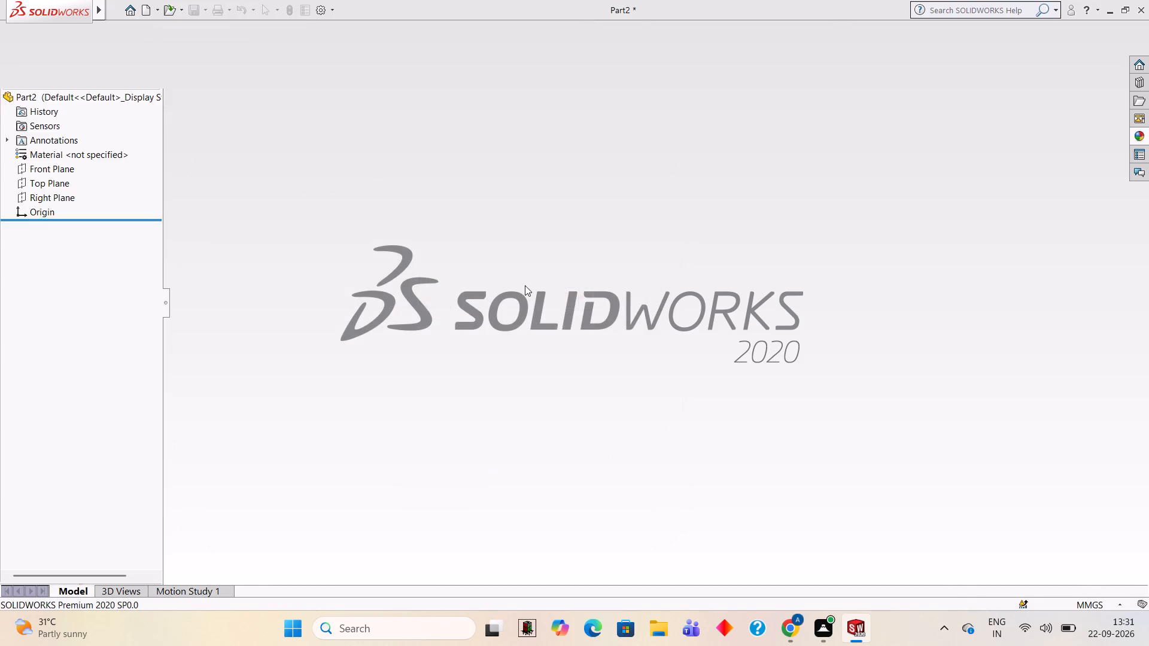
Start a sketch on the Front Plane and draw a 45 mm horizontal line from the origin along positive X.
click(32, 221)
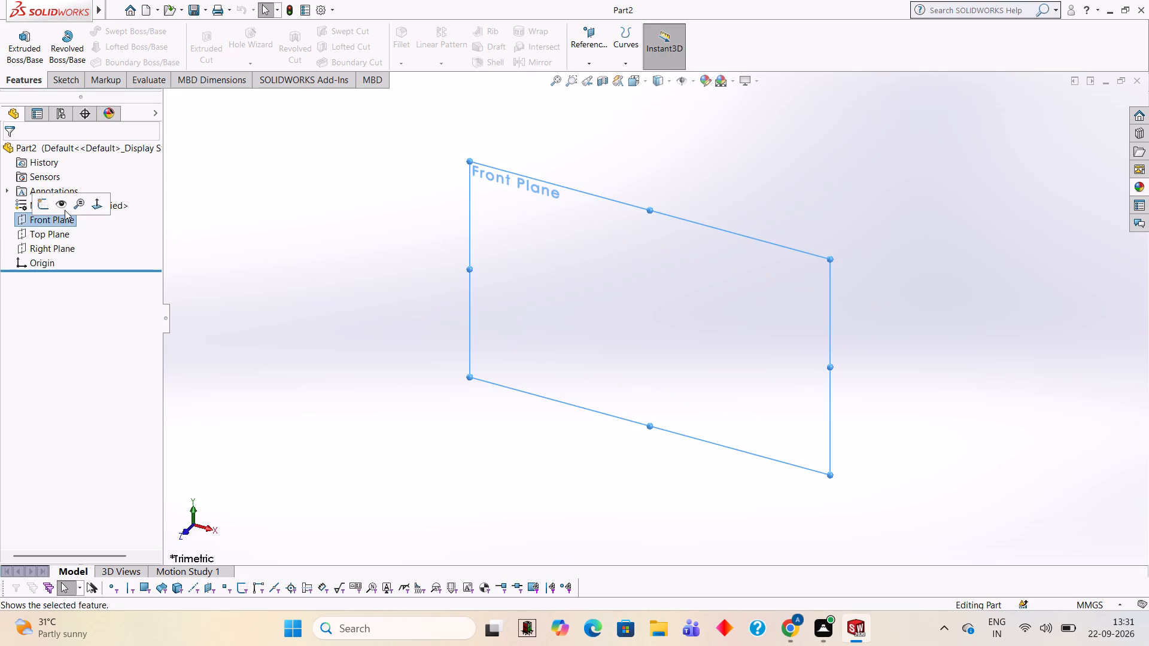
click(45, 199)
click(566, 294)
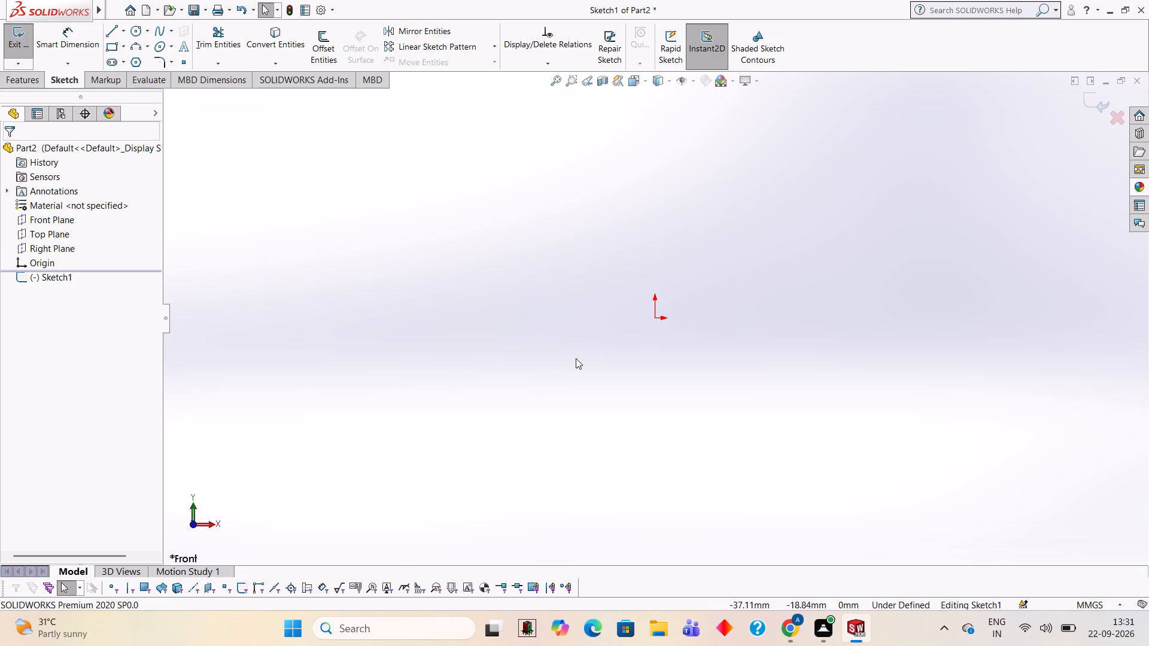
click(117, 34)
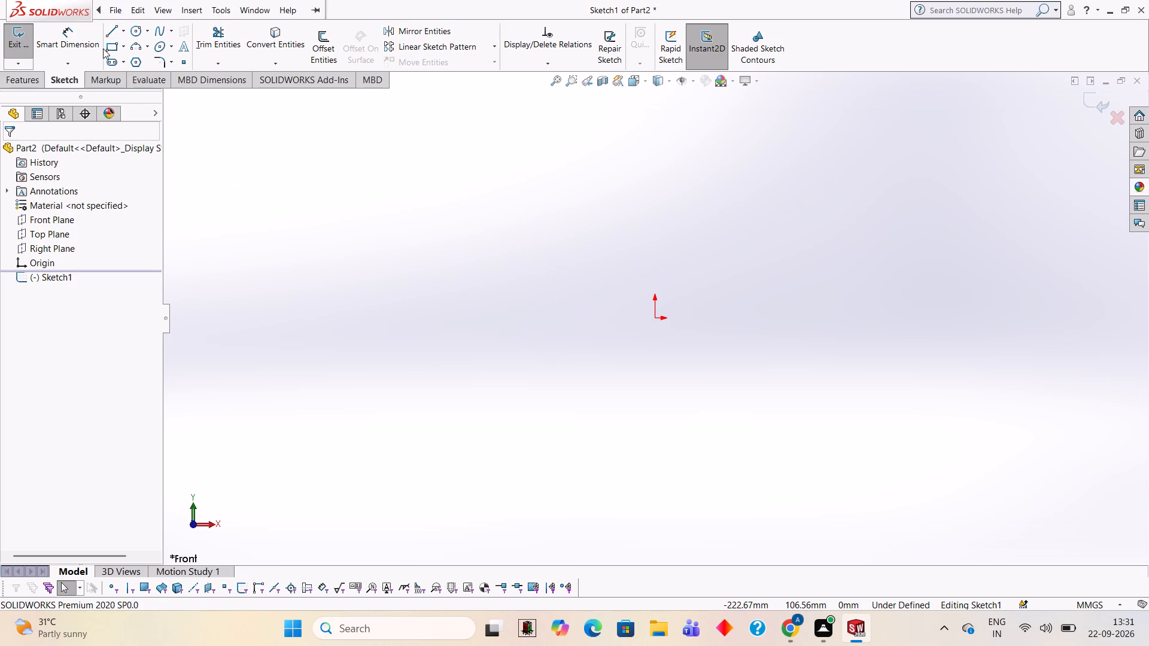
click(110, 32)
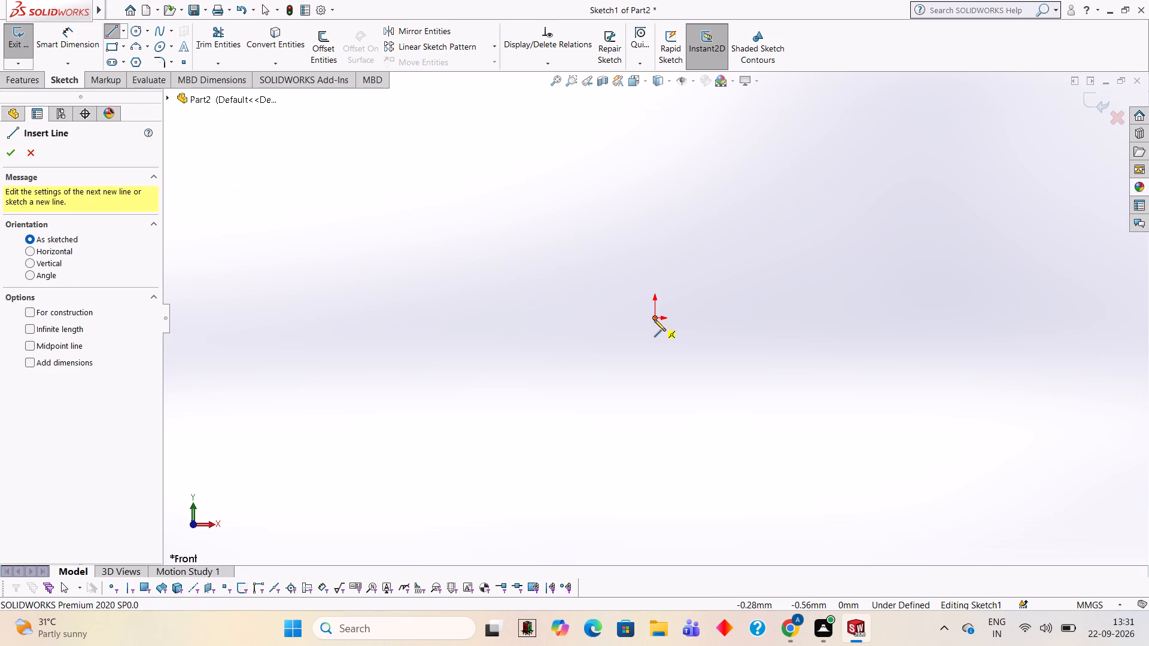
click(655, 318)
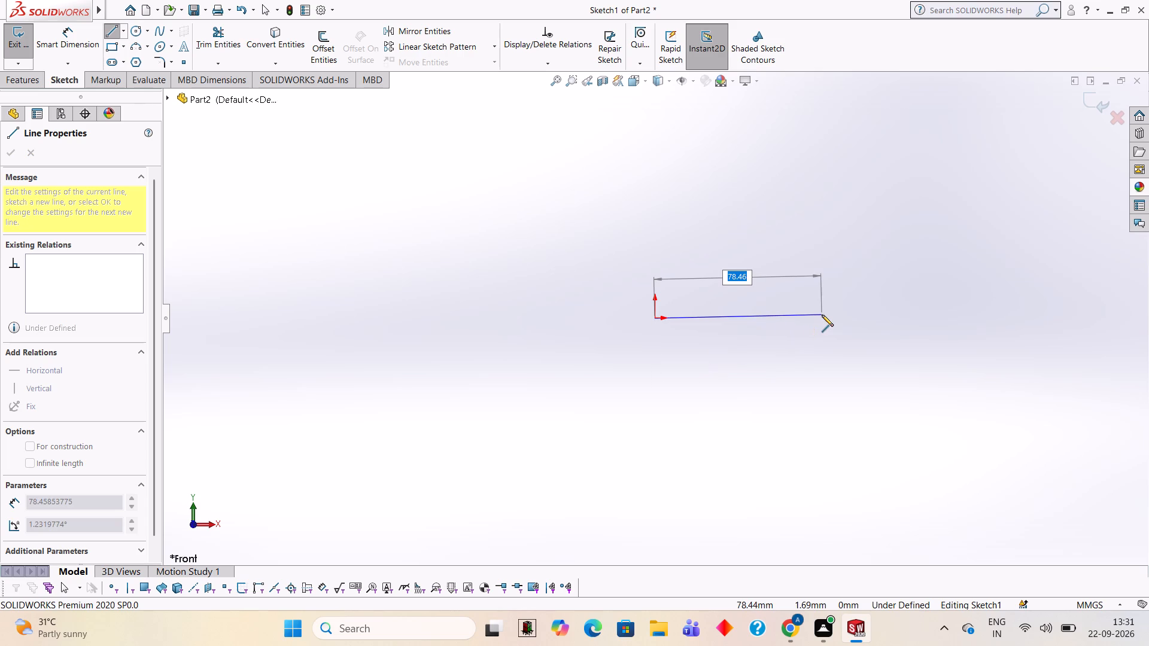
text(45)
key(Return)
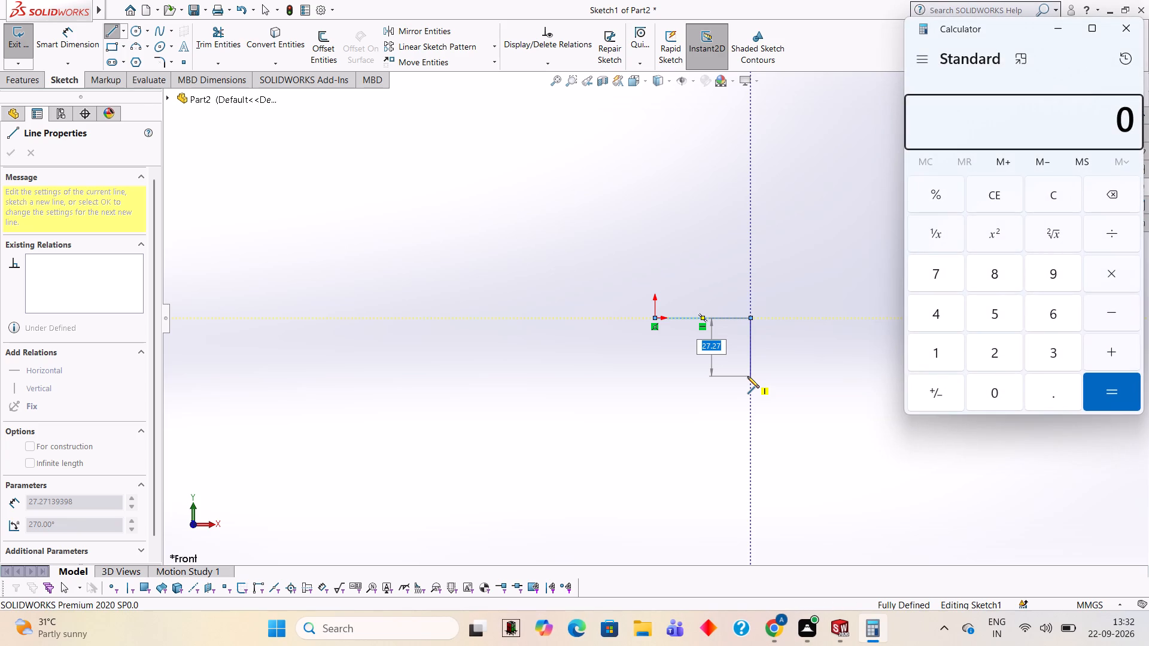
Work out 55-45 in Calculator and continue the profile with a 10 mm line downward and a 10 mm line along positive X.
text(55-45)
key(Return)
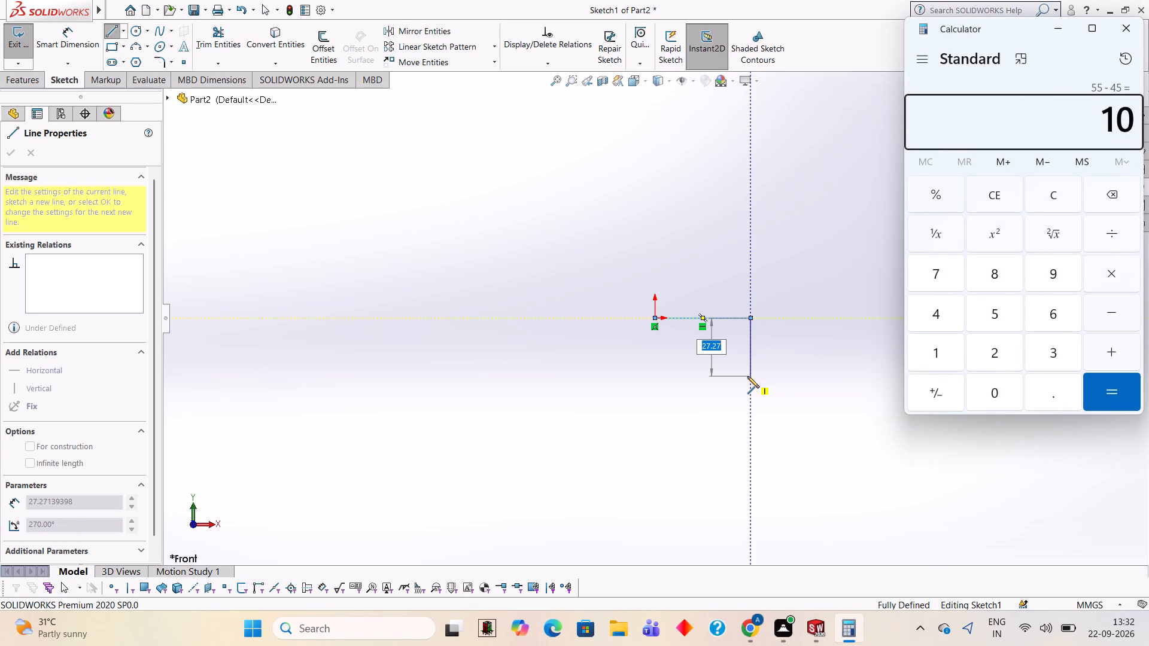
click(1129, 28)
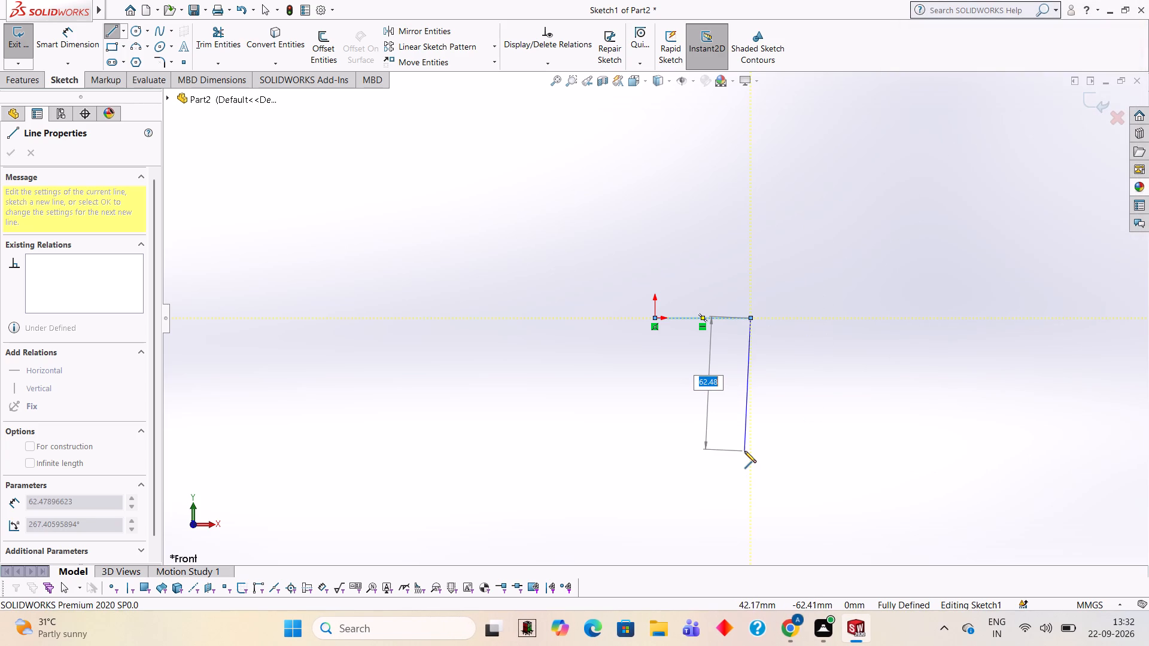
text(10)
text(10)
key(Return)
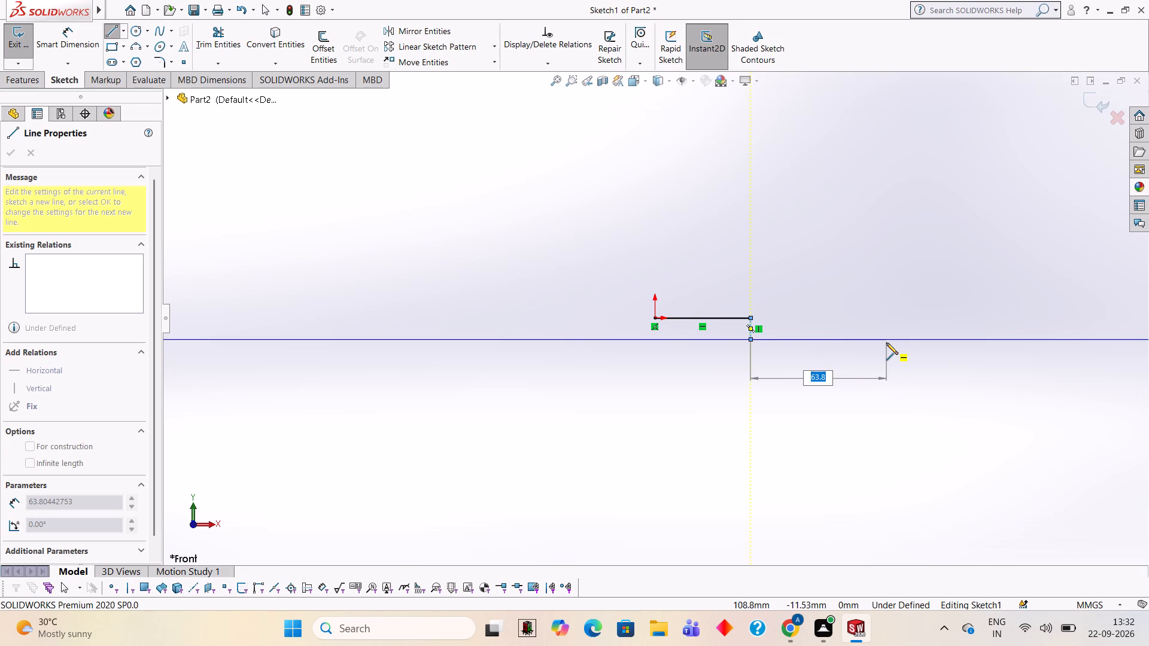
text(10)
key(Return)
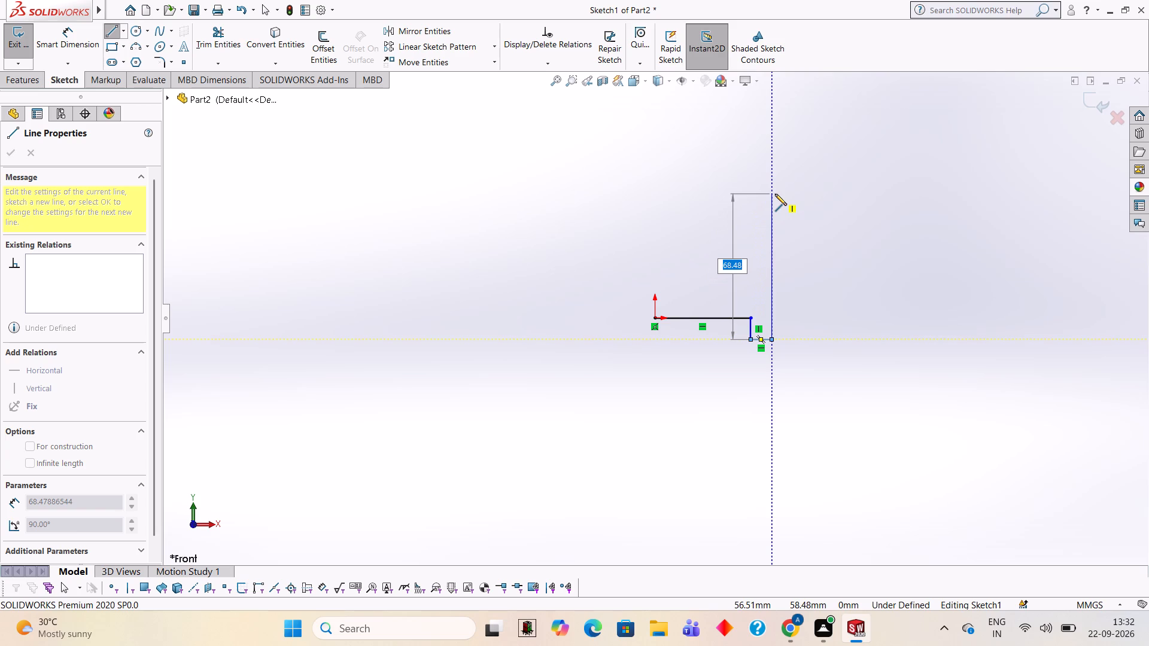
Close the profile with a 30 mm line upward, a 55 mm horizontal line back above the origin, and a vertical line to the origin.
text(30)
key(Return)
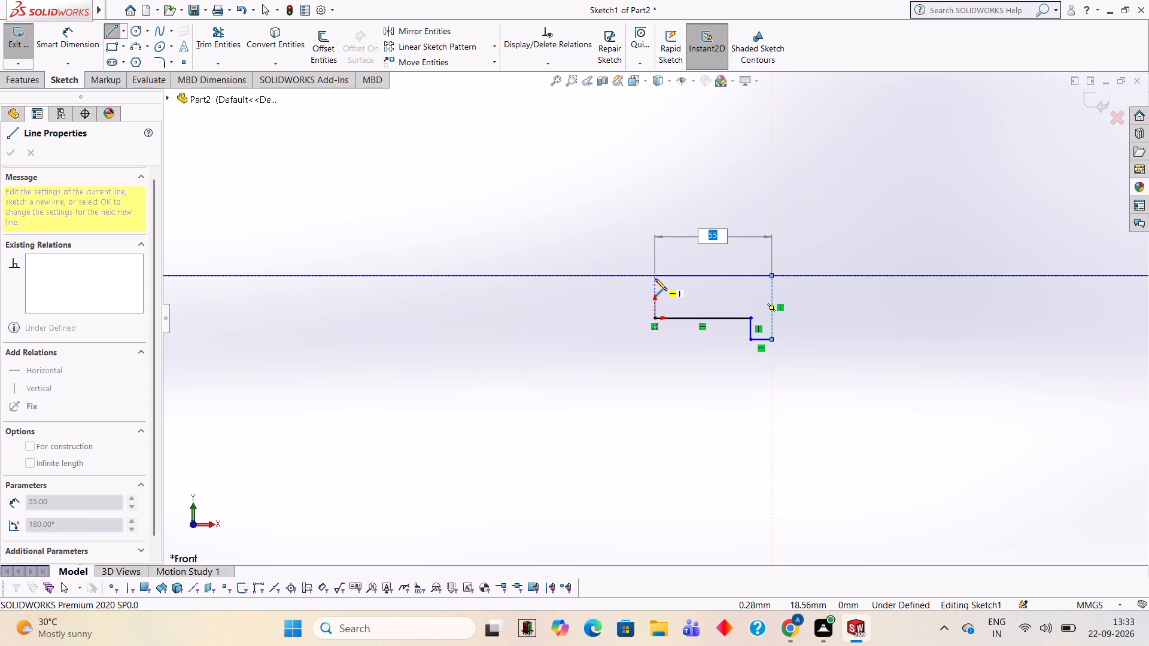
click(654, 273)
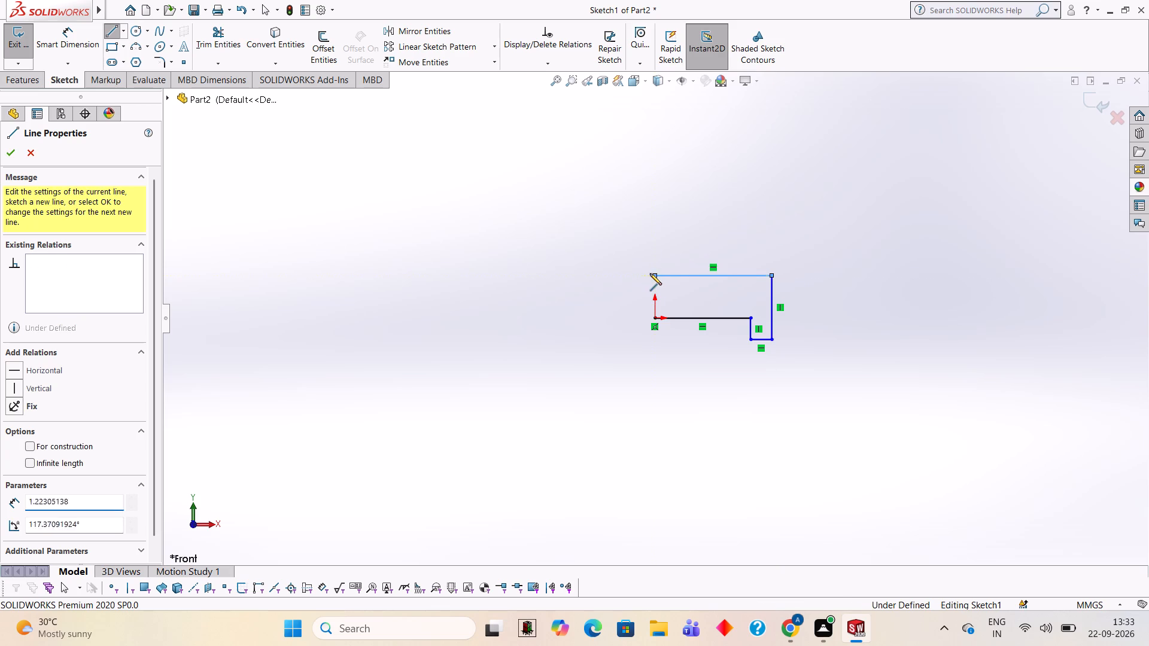
click(655, 317)
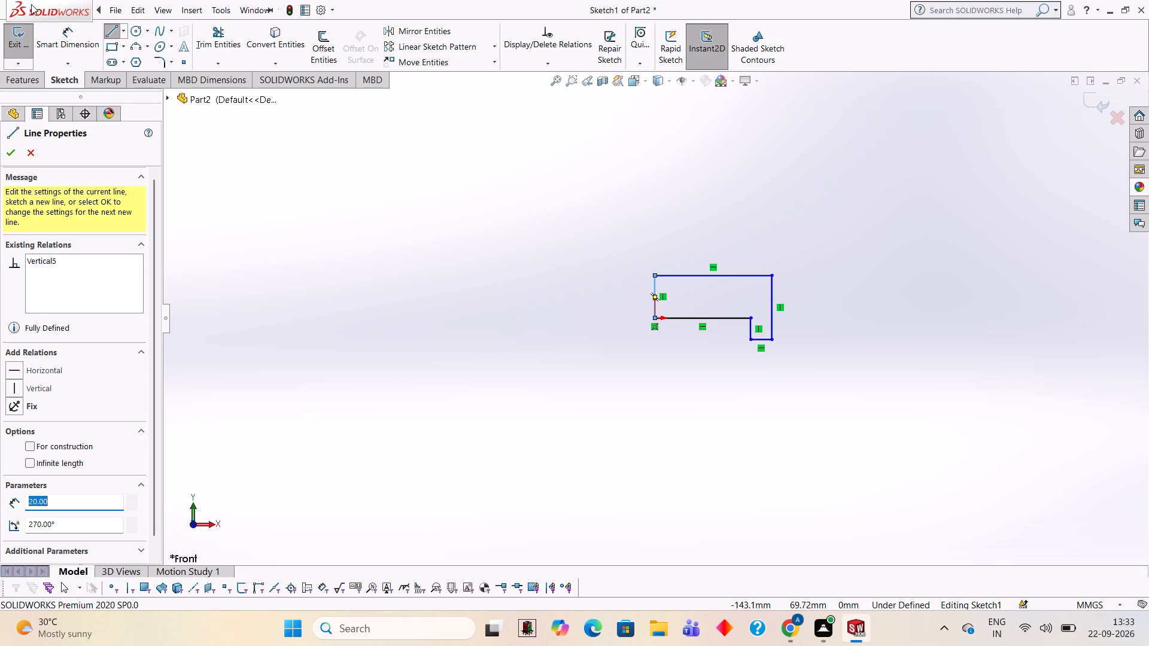
Extrude the closed L-shaped profile as a blind boss with a depth of 70 mm.
click(34, 75)
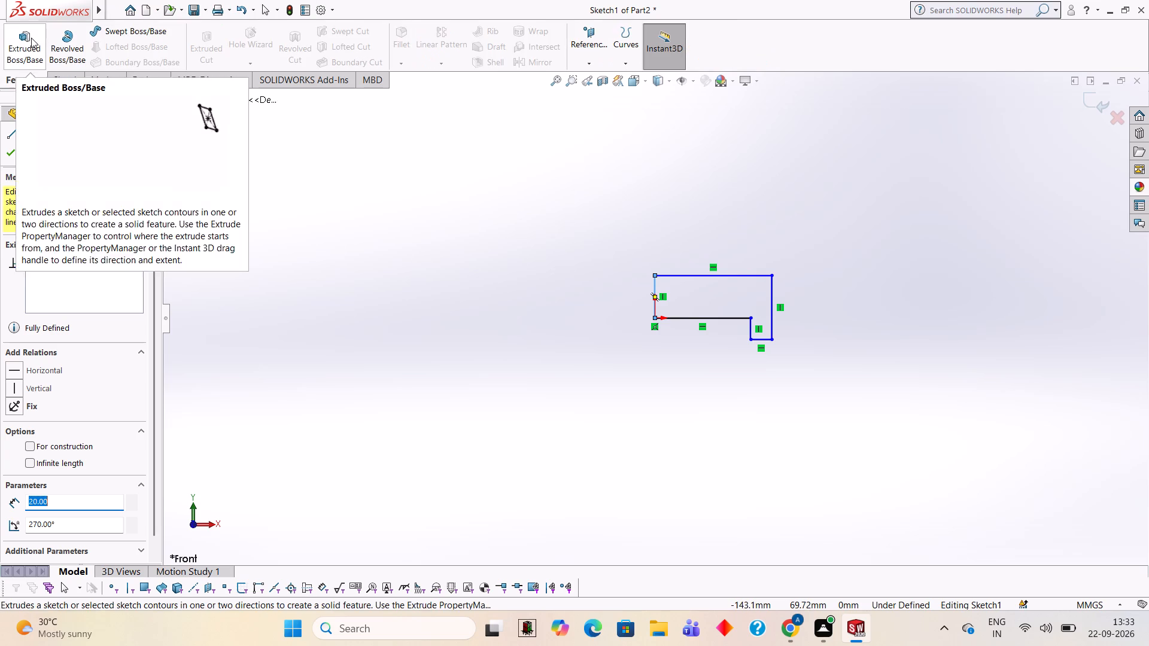
click(31, 38)
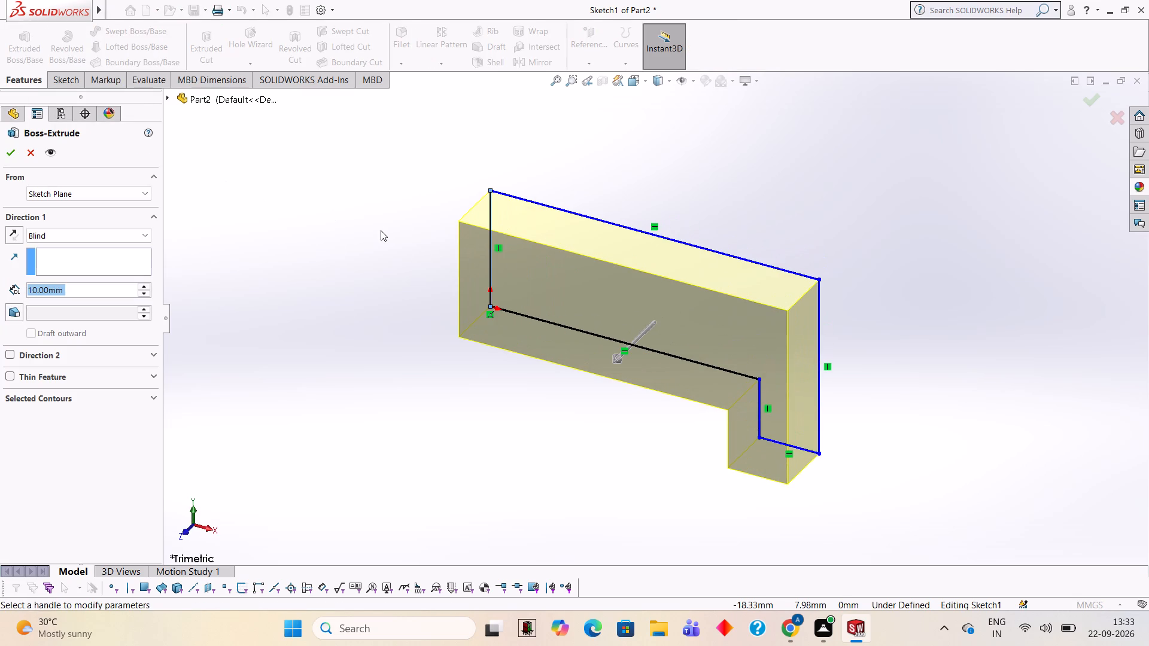
text(70)
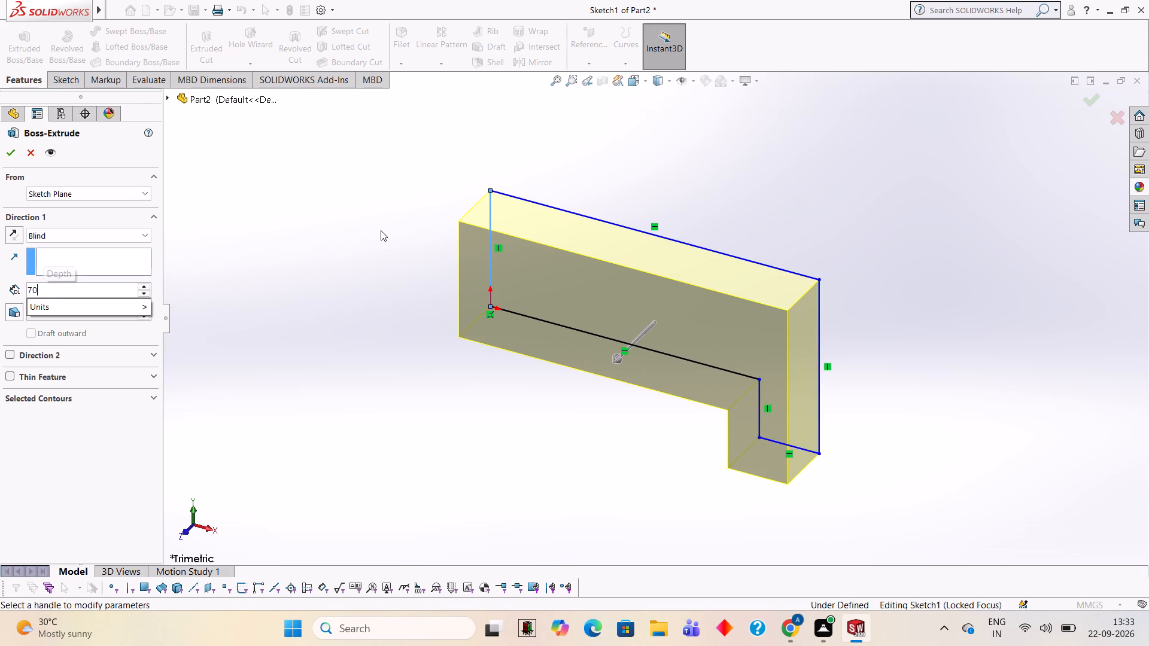
key(Return)
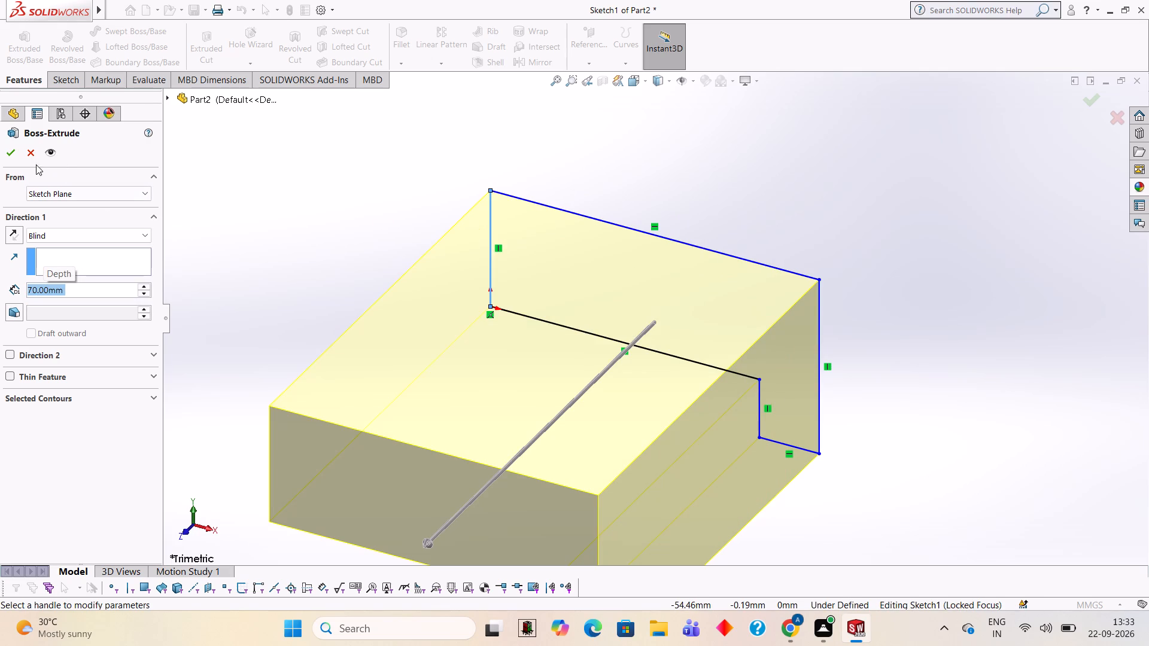
click(11, 147)
Start a sketch on the block's L-shaped front face and draw a 17 mm line down the origin-side edge from its top corner.
scroll(421, 314, up, 2)
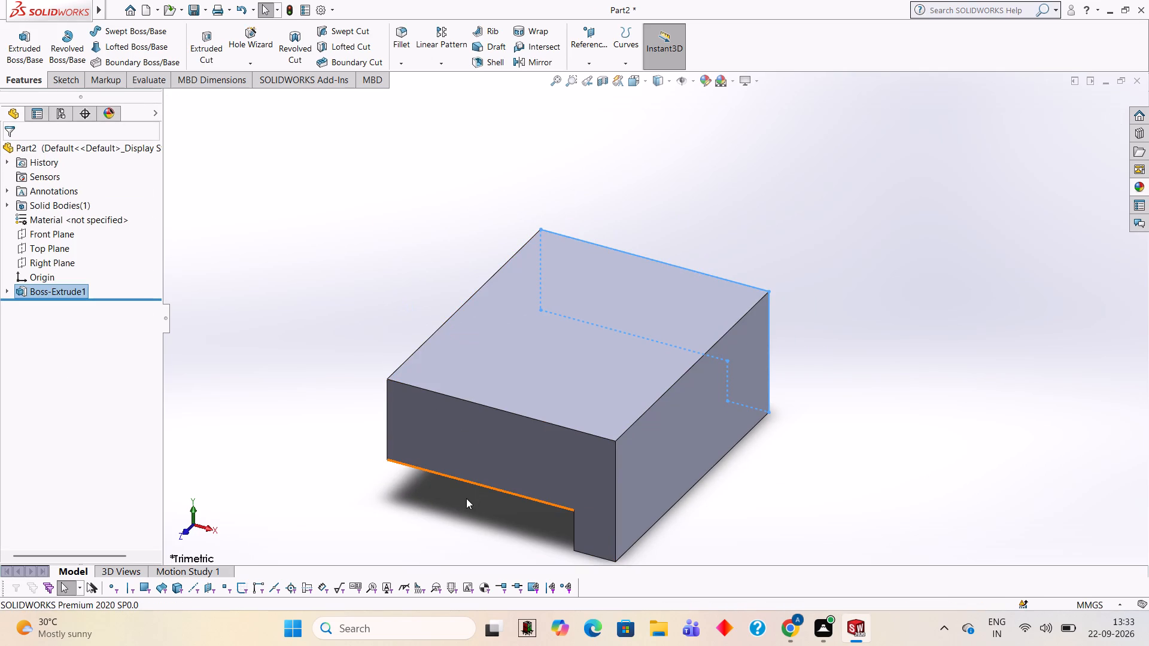
middle_drag(457, 487, 488, 398)
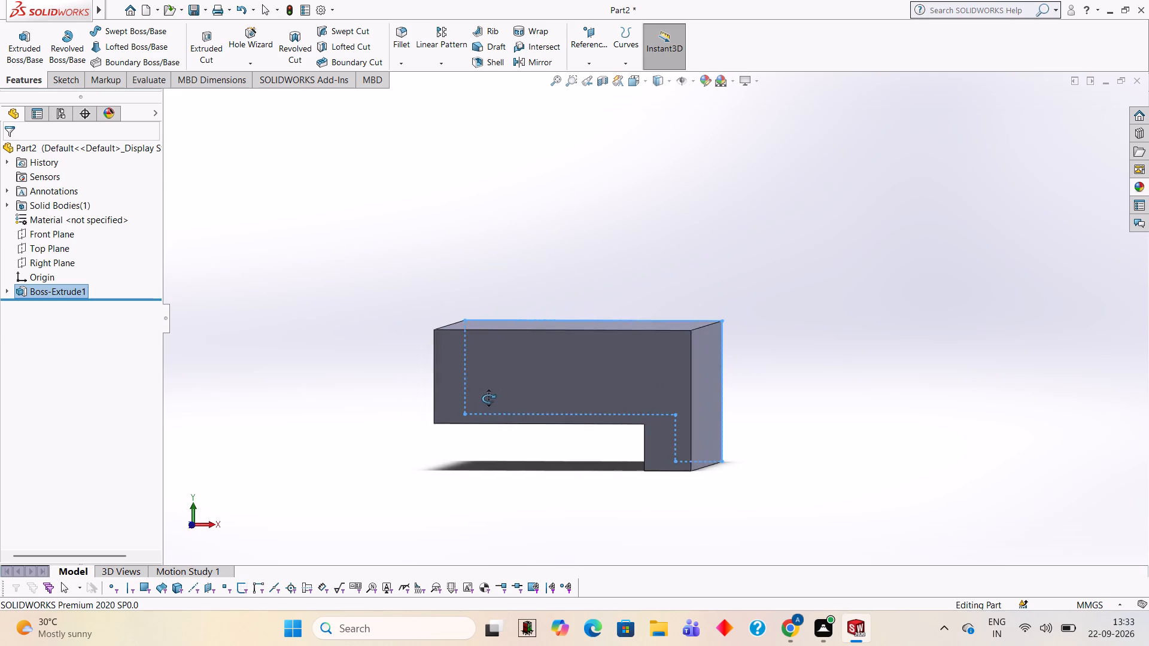
middle_drag(488, 398, 493, 407)
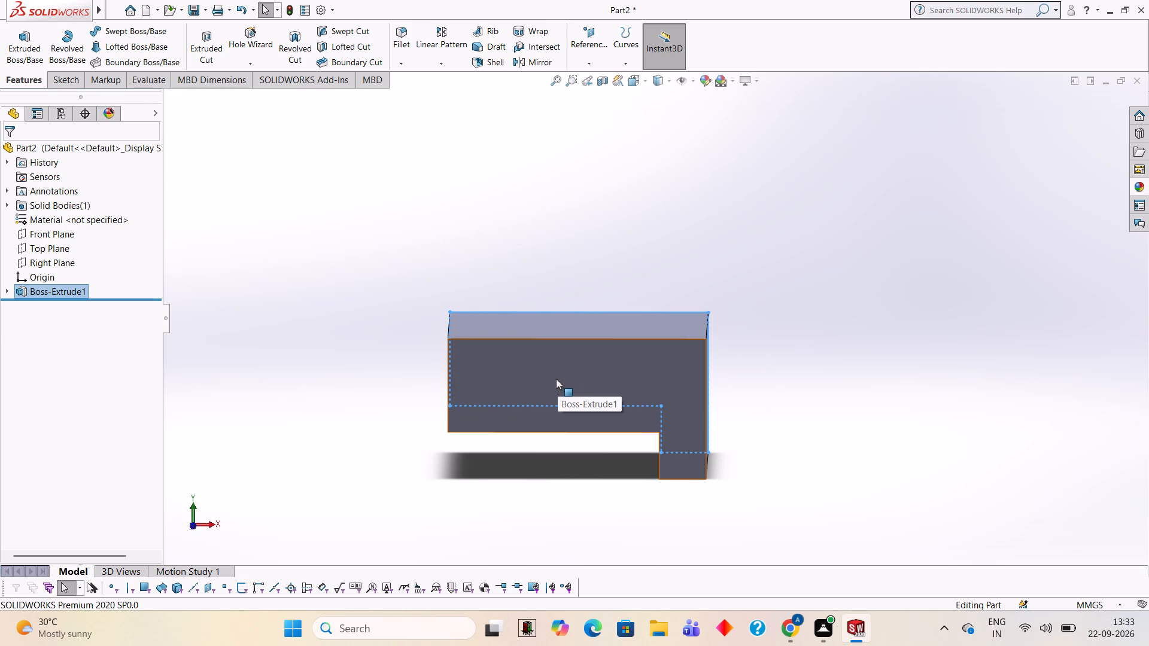
click(528, 376)
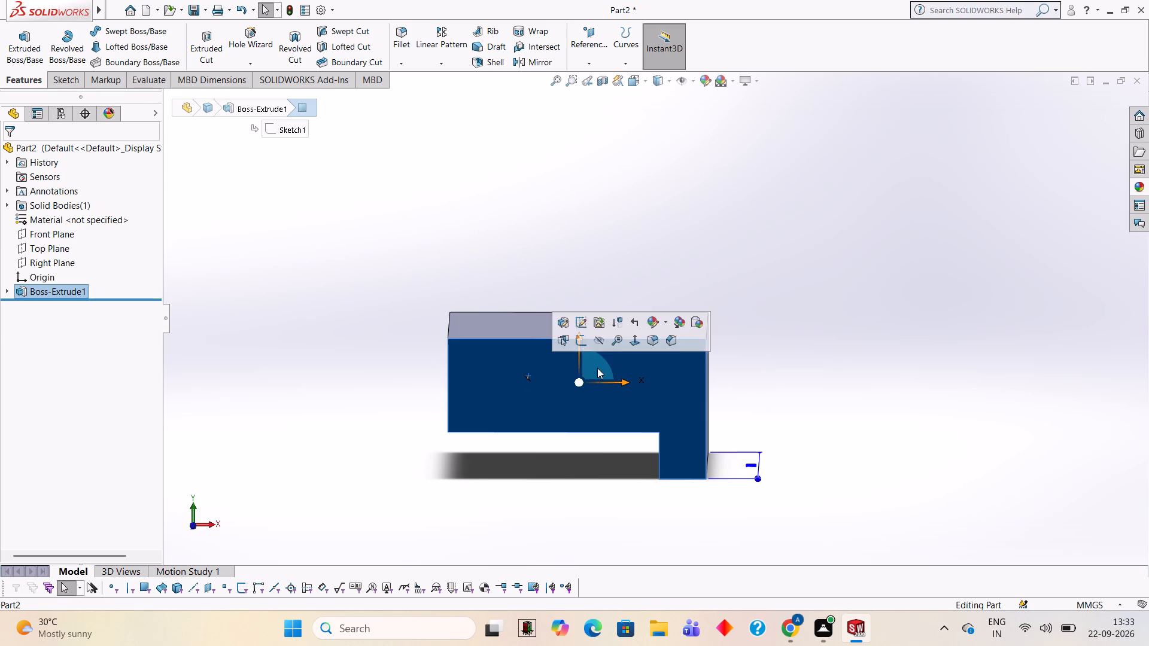
click(581, 344)
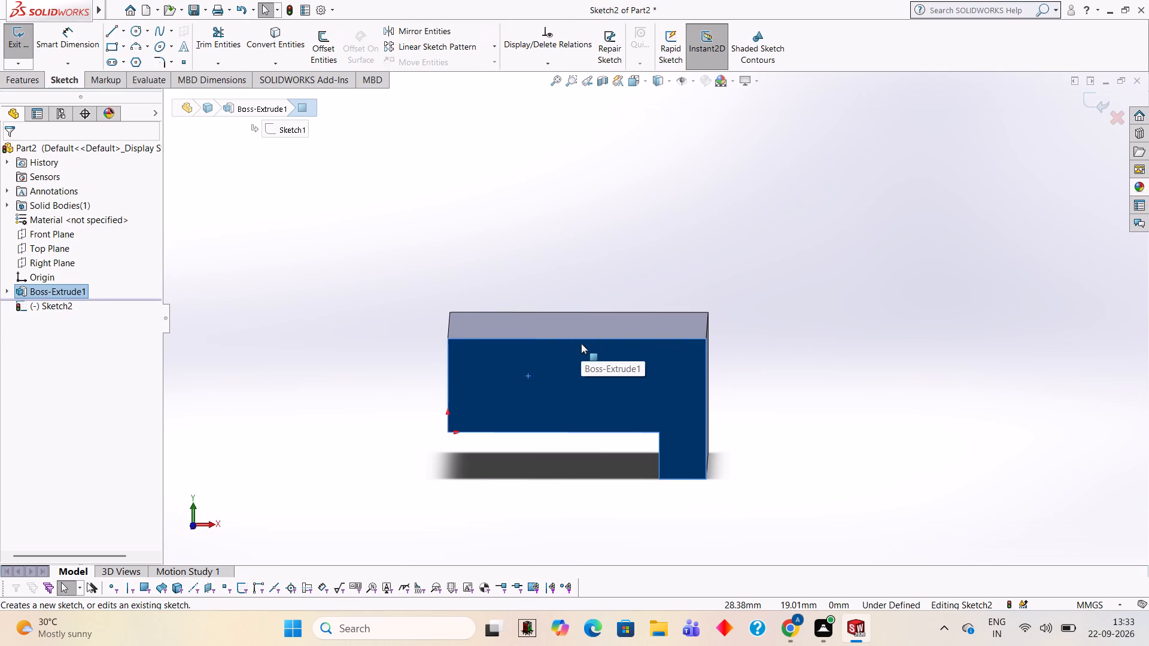
key(ctrl+8)
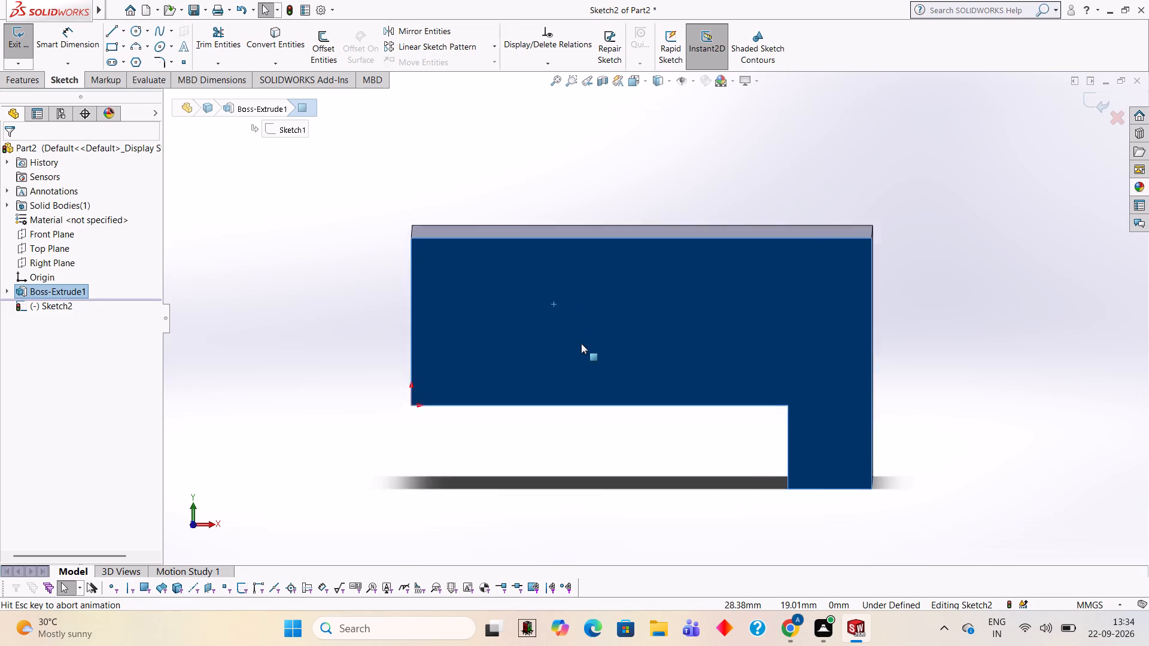
scroll(527, 230, up, 1)
scroll(439, 217, up, 1)
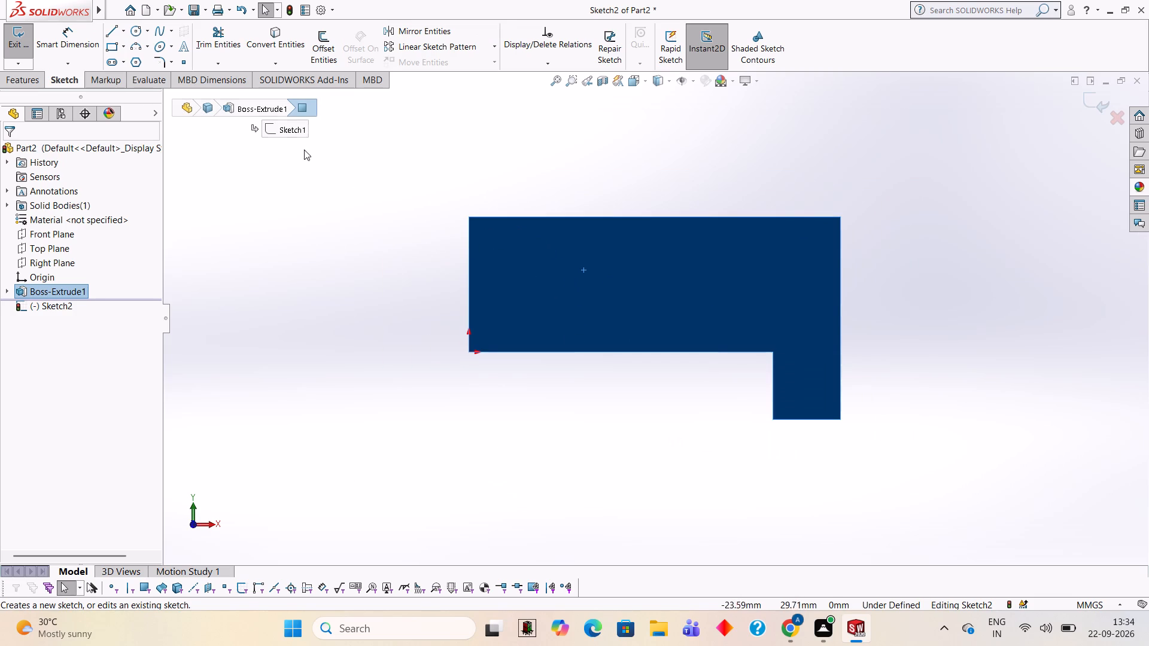
click(116, 23)
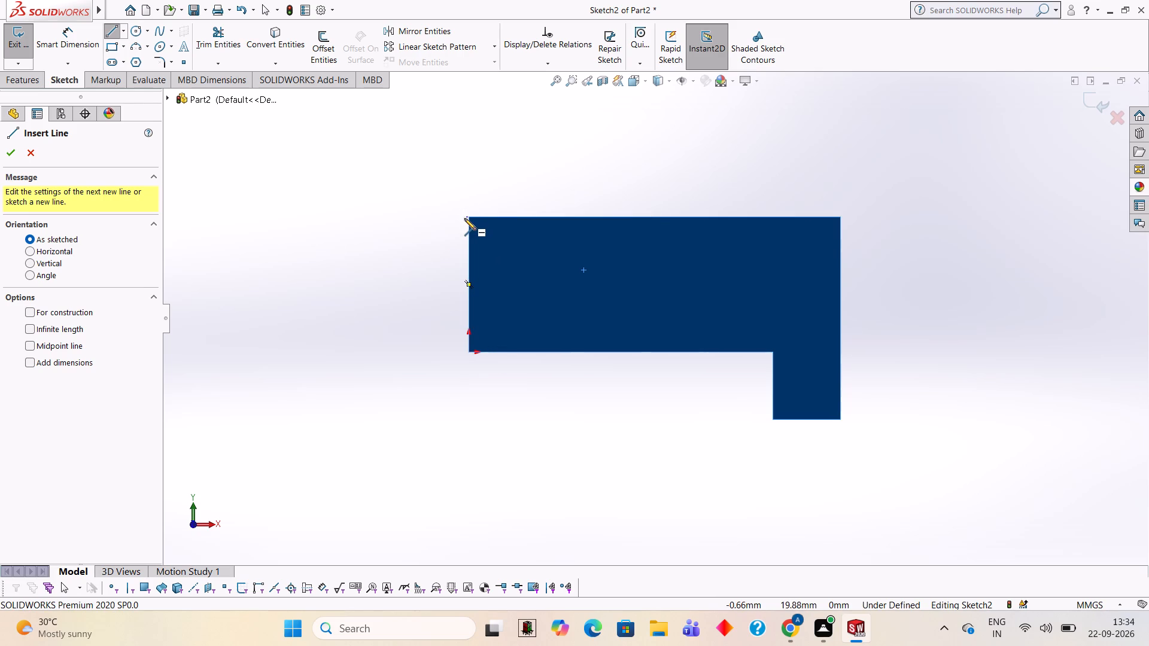
click(469, 214)
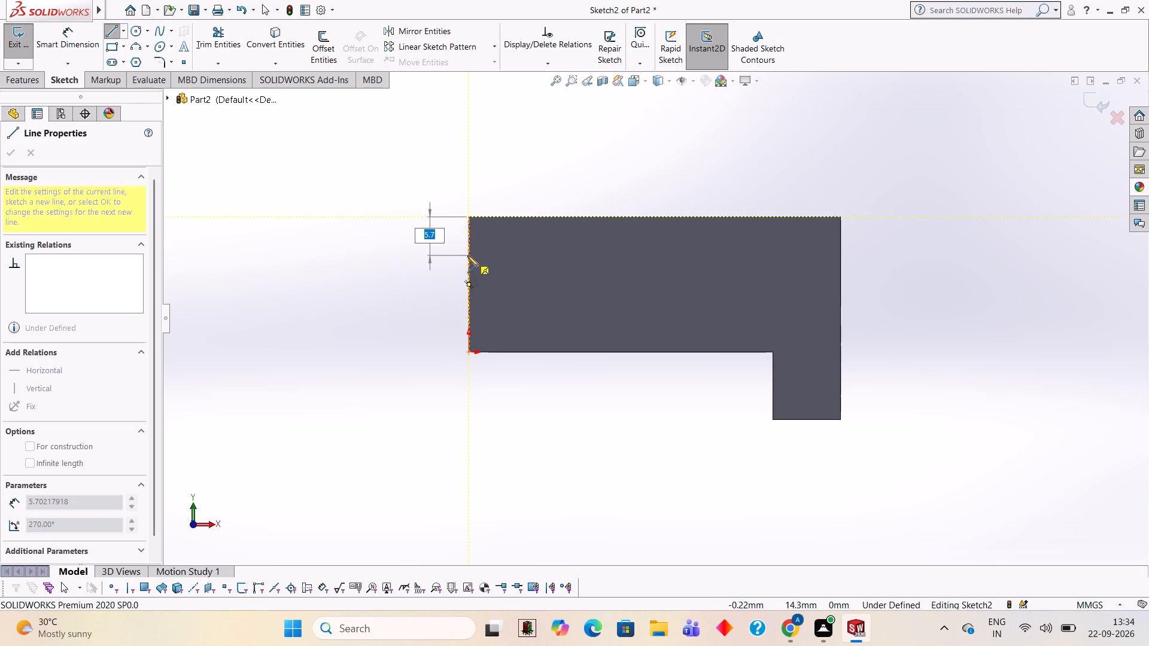
text(17)
key(Return)
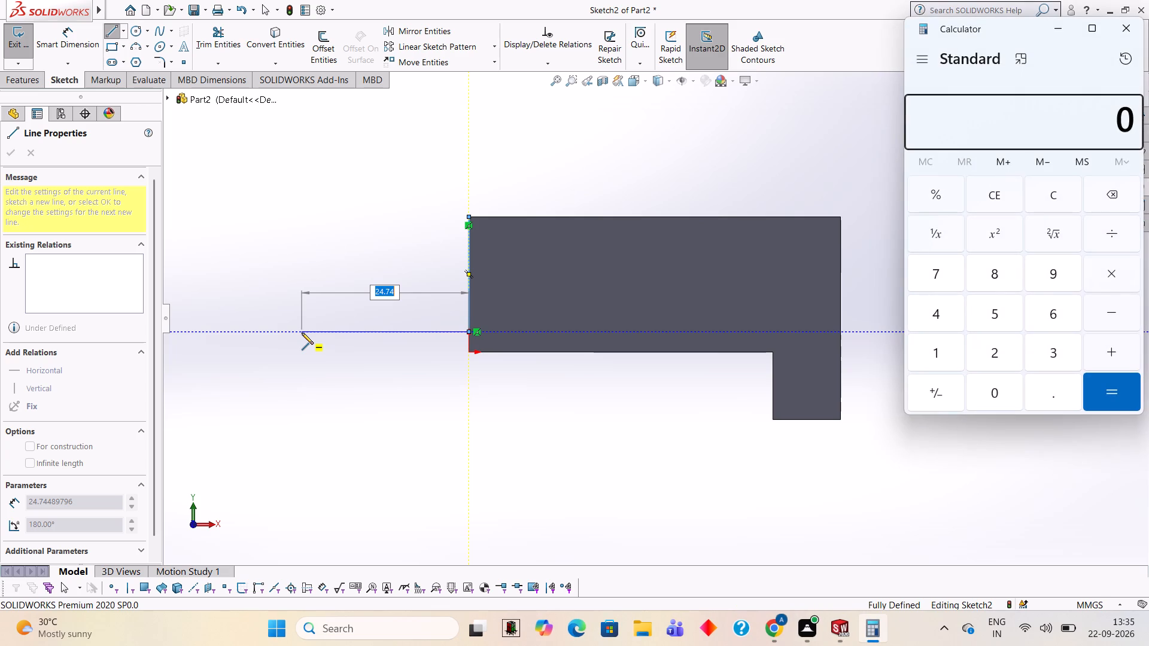
Work out 105-55 in Calculator and draw a 35 mm horizontal line outward from the 17 mm line's lower end, away from the block.
text(105-55)
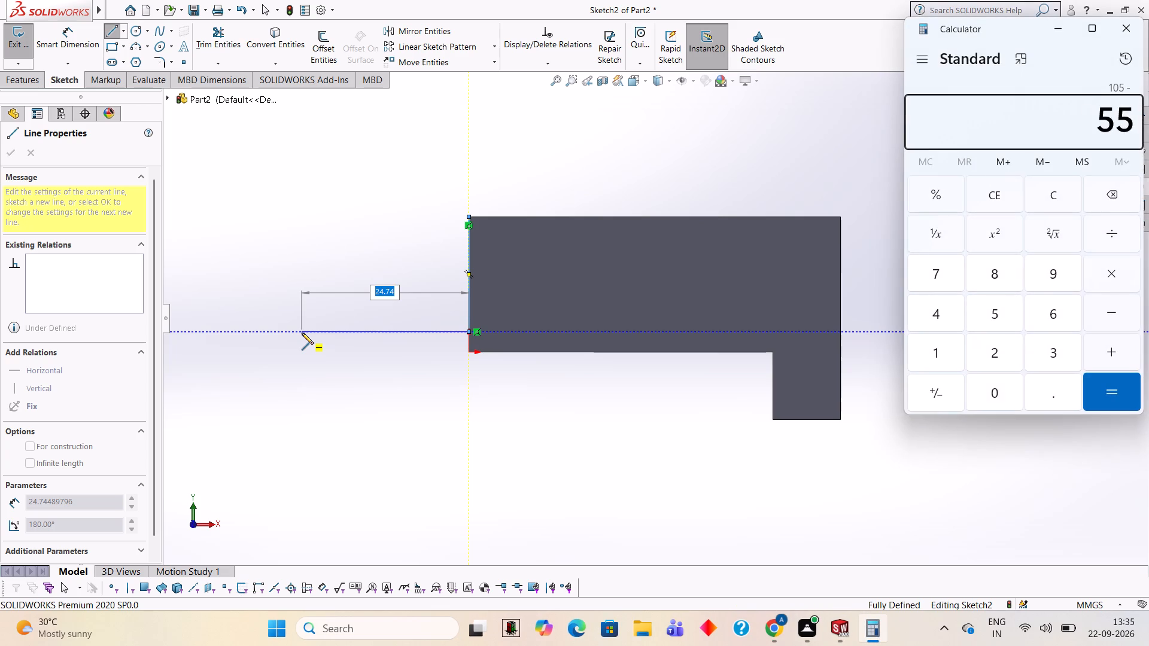
key(Return)
click(1127, 24)
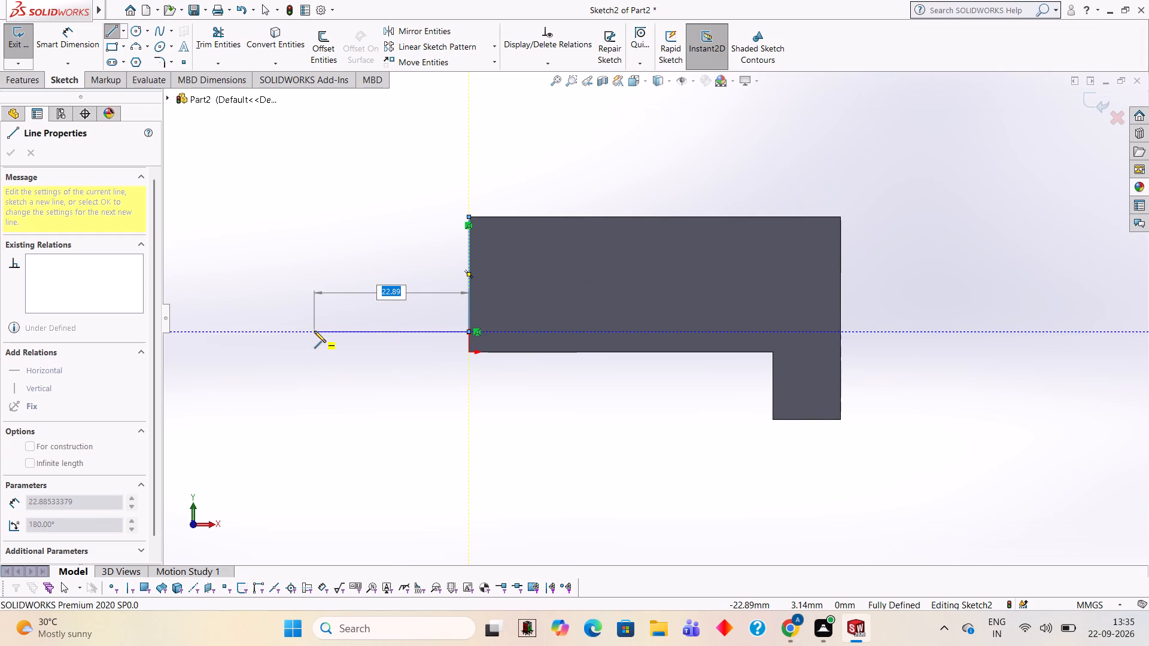
text(35)
key(Return)
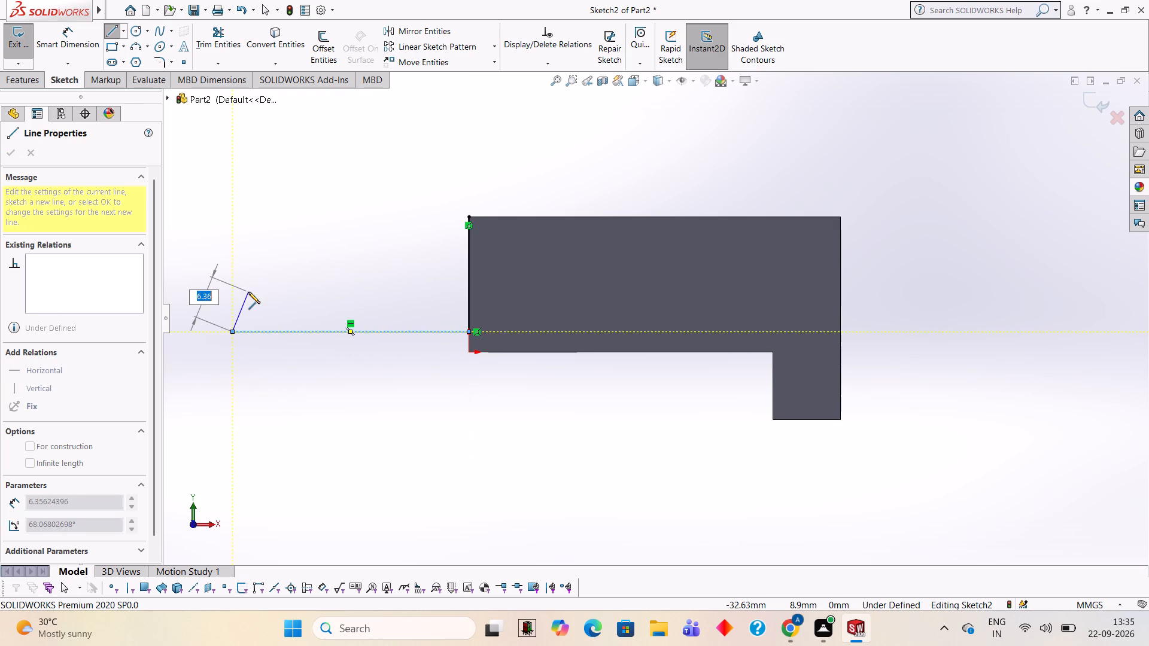
key(Escape)
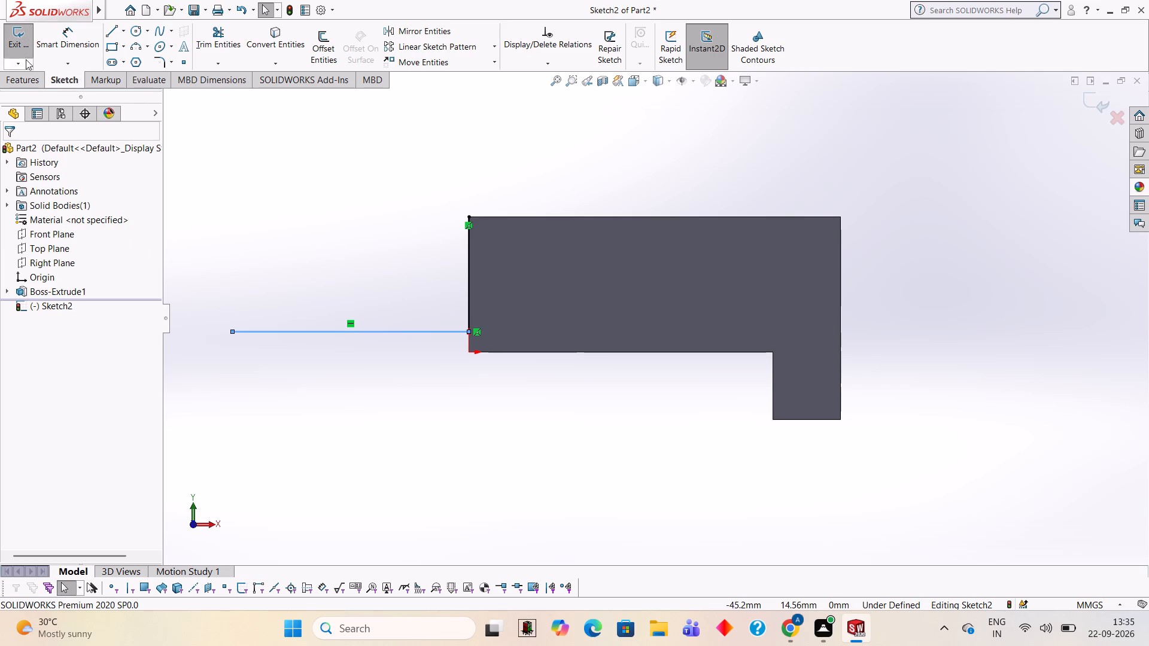
Draw a 35 mm horizontal line outward from the block's origin-side top corner, parallel to the lower line.
click(108, 30)
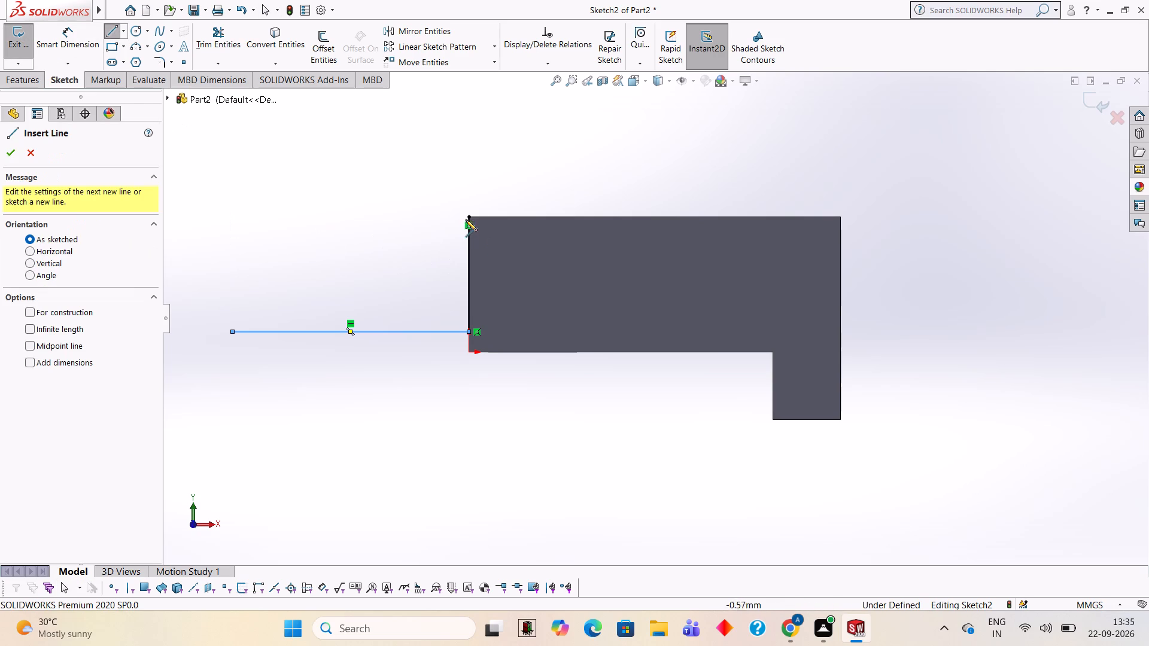
click(469, 216)
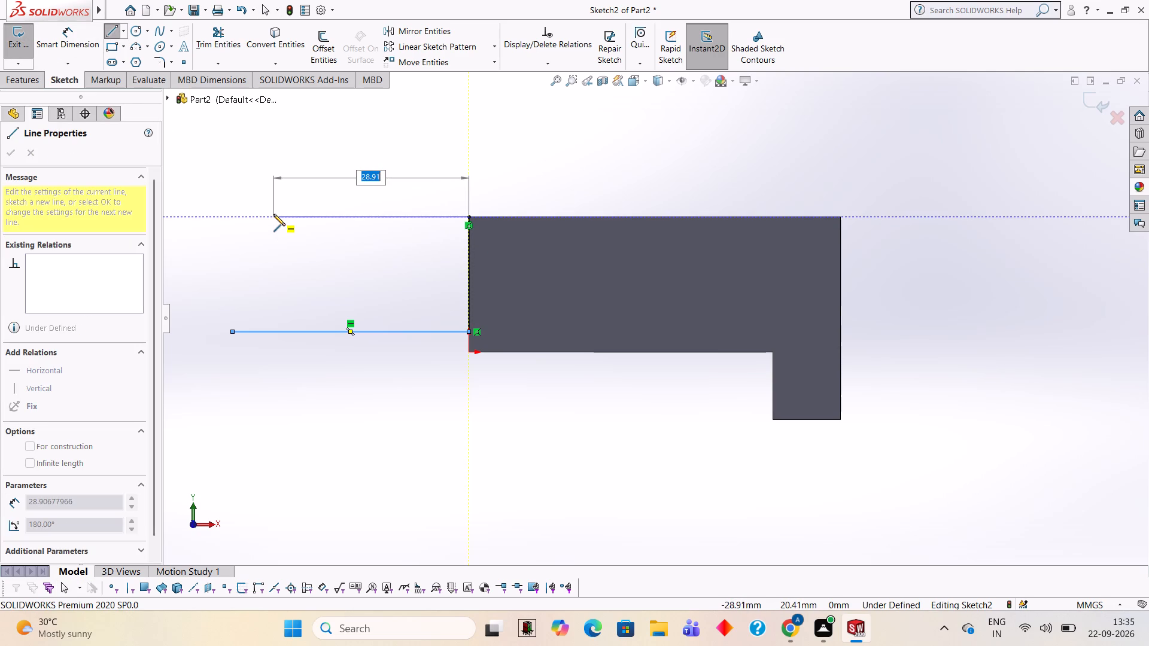
text(35)
key(Return)
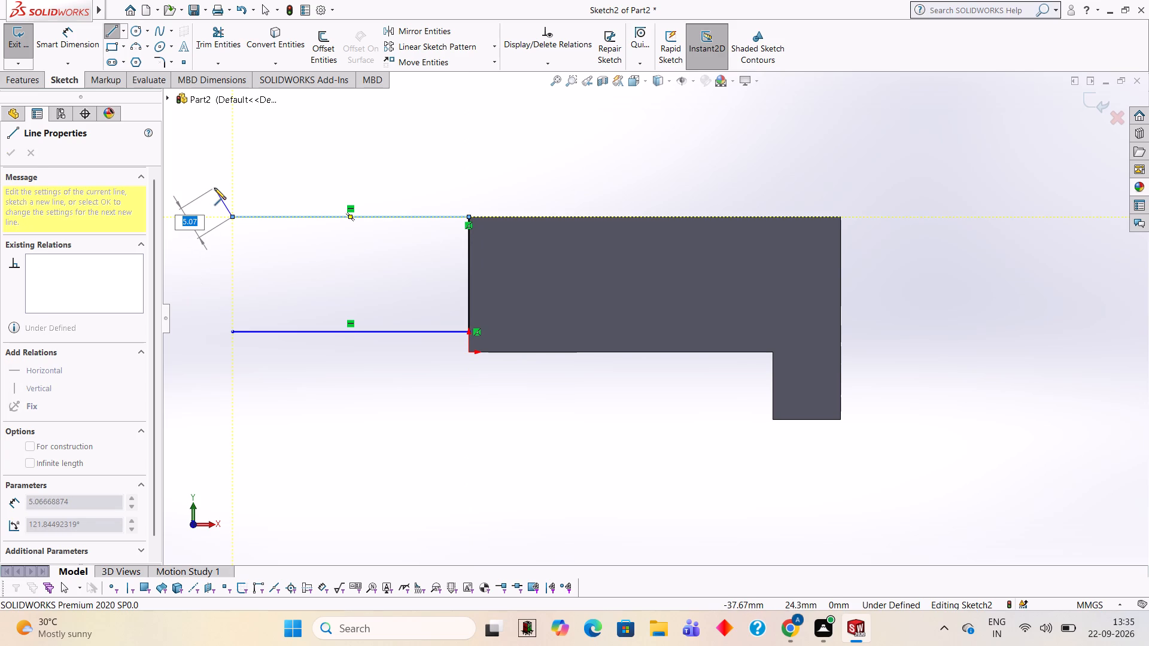
key(Escape)
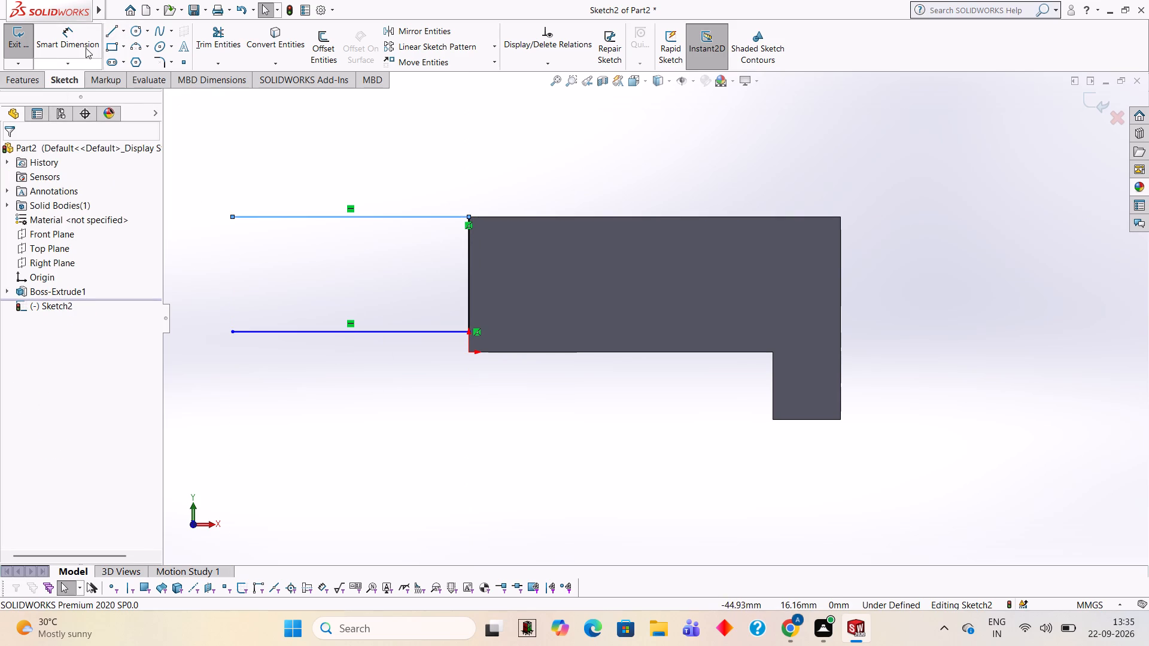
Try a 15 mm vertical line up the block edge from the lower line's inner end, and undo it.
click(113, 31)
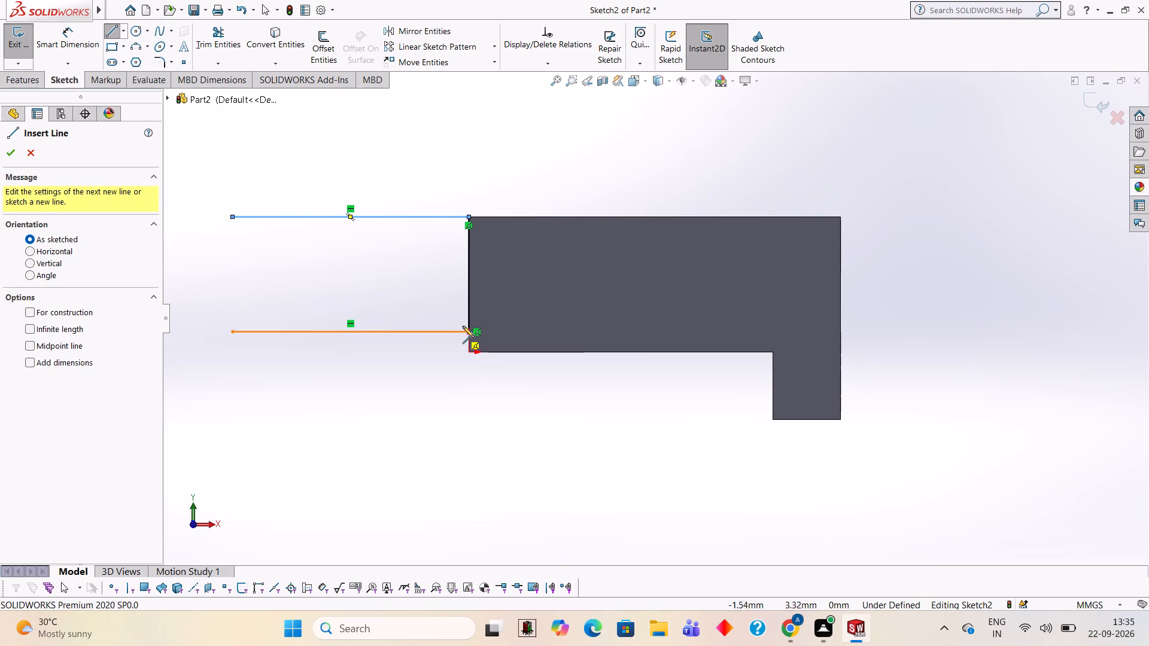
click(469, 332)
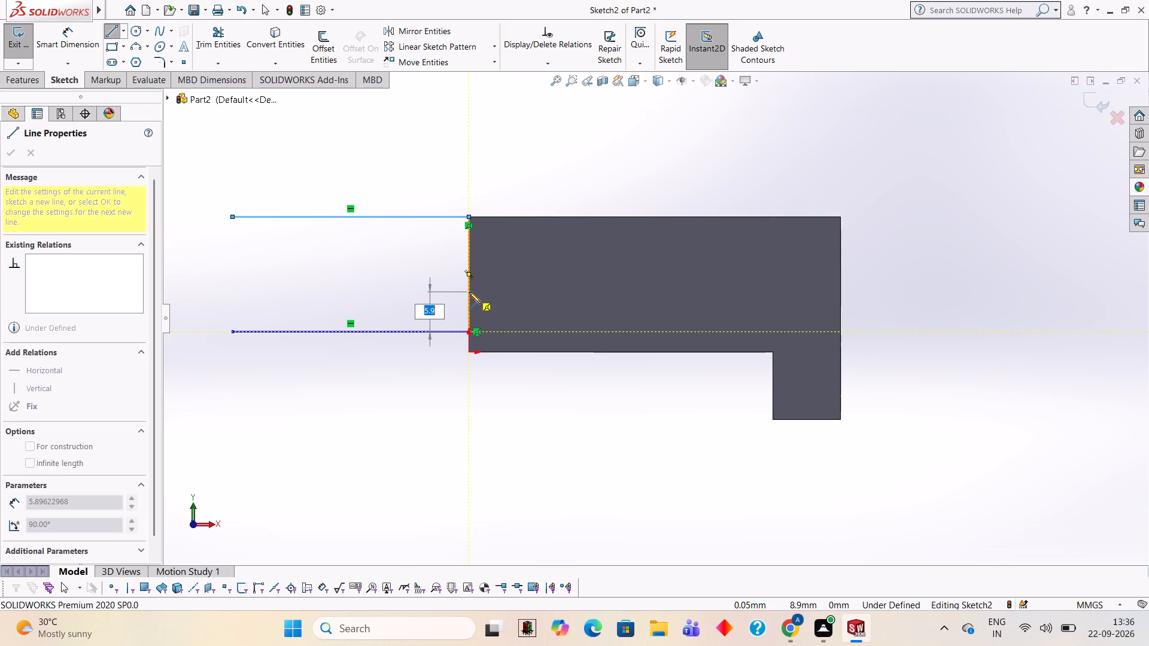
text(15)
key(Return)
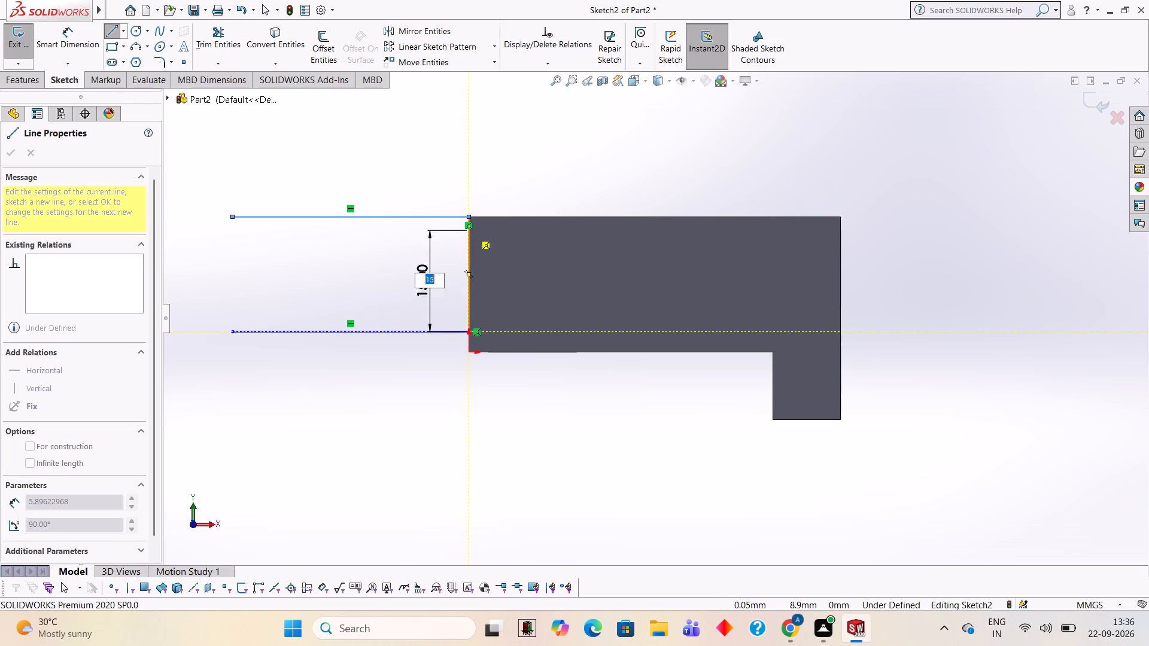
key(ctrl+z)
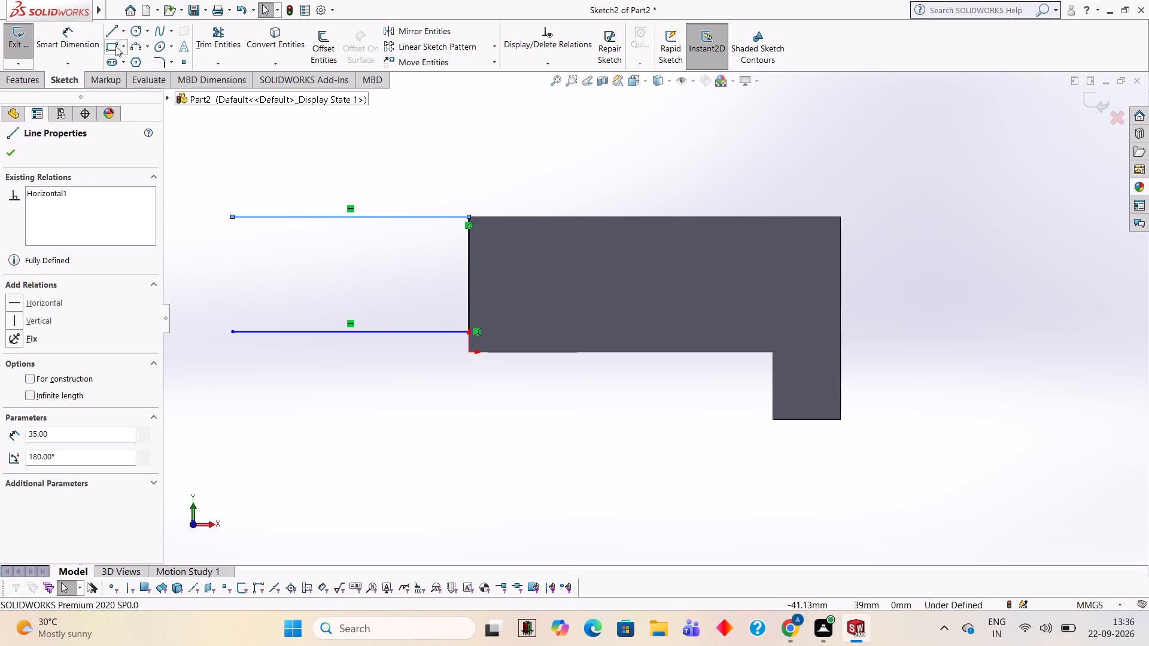
Draw a 7.5 mm vertical line up the block edge from the lower line's inner end, continued by a 35 mm horizontal line outward.
click(115, 30)
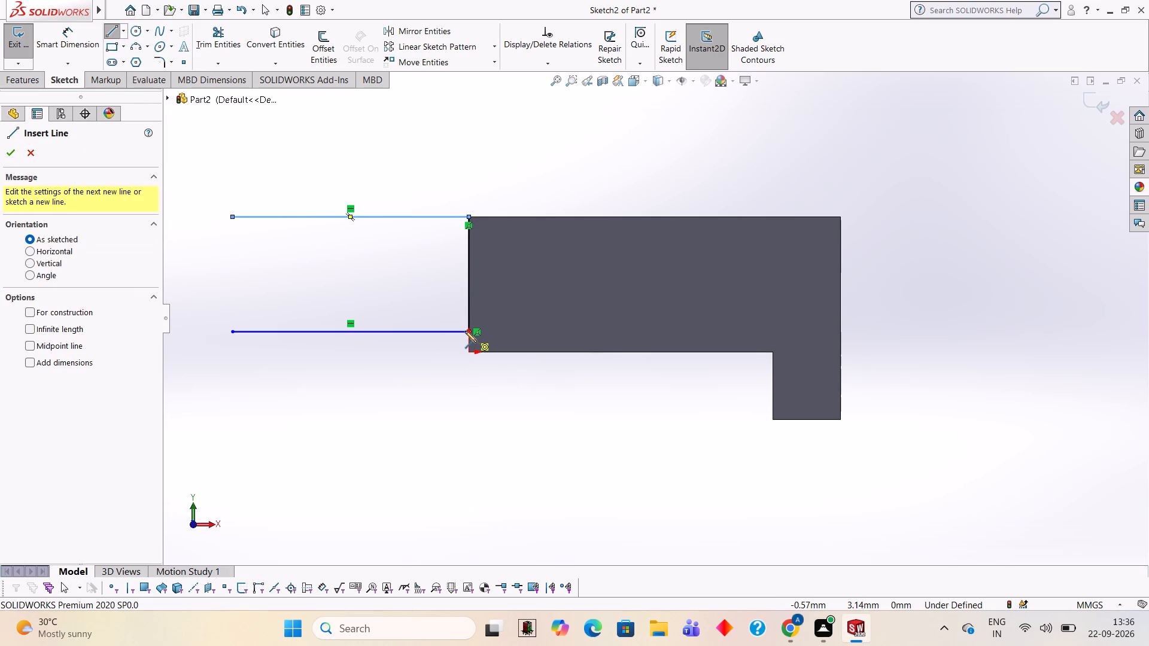
click(469, 330)
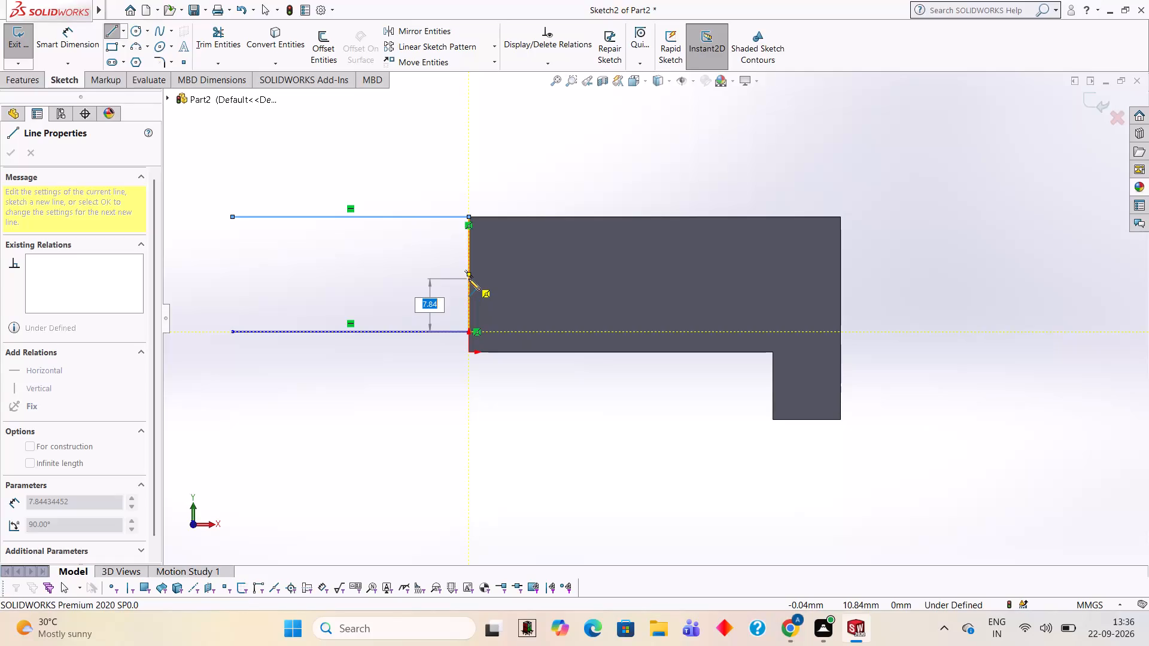
text(7.5)
key(Return)
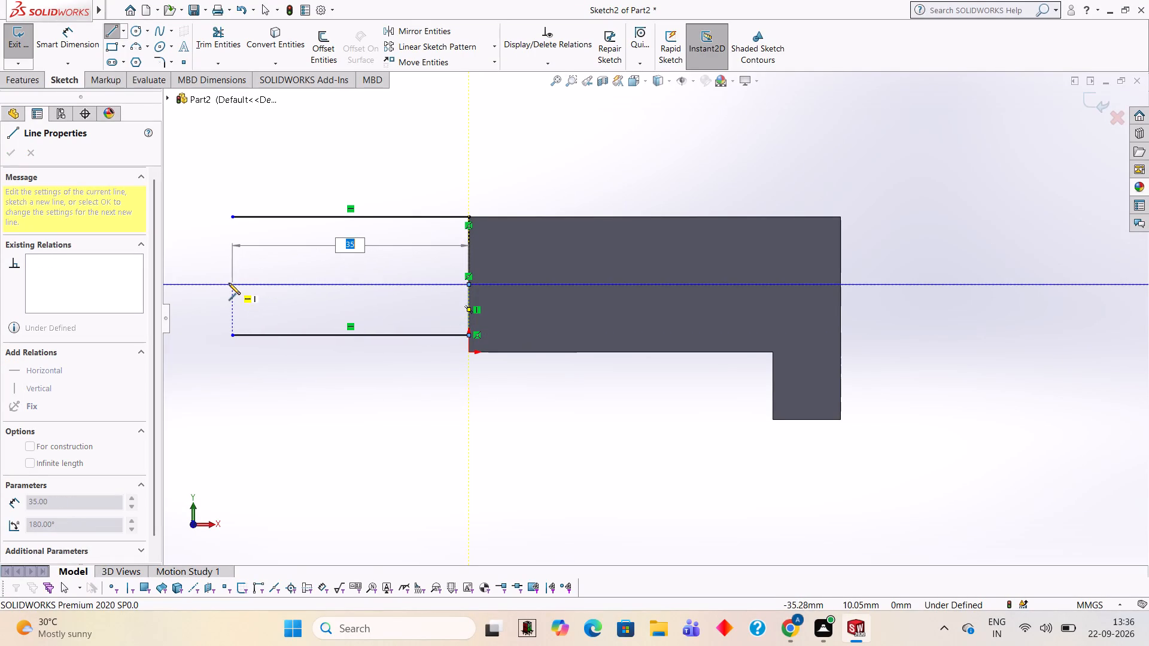
click(232, 284)
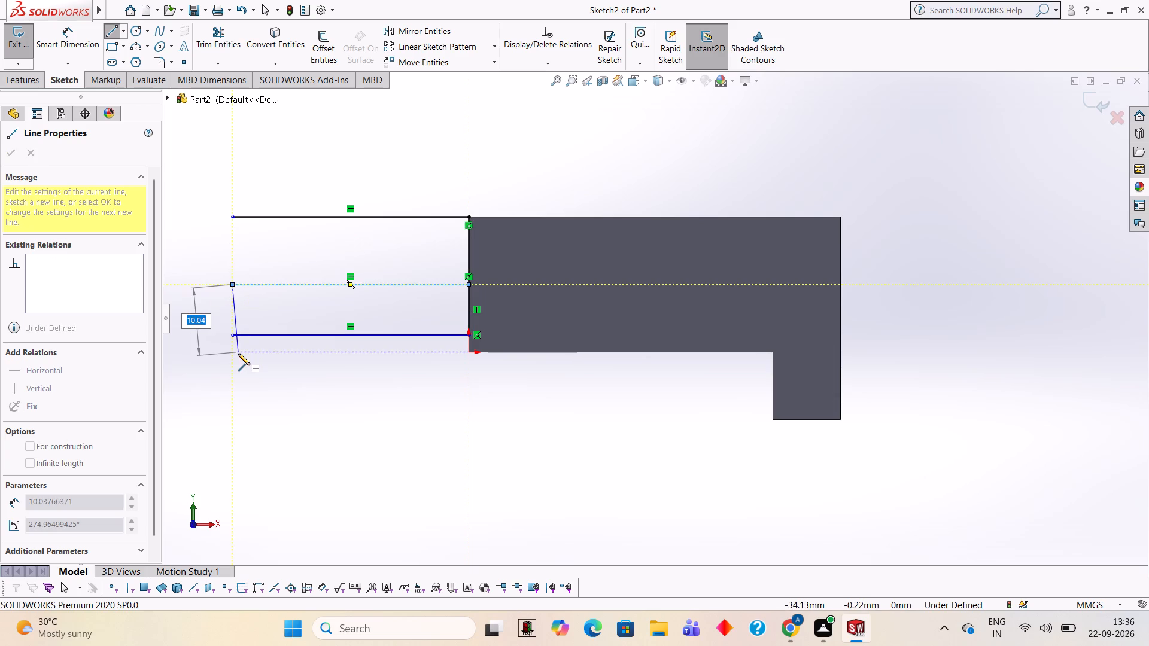
key(Escape)
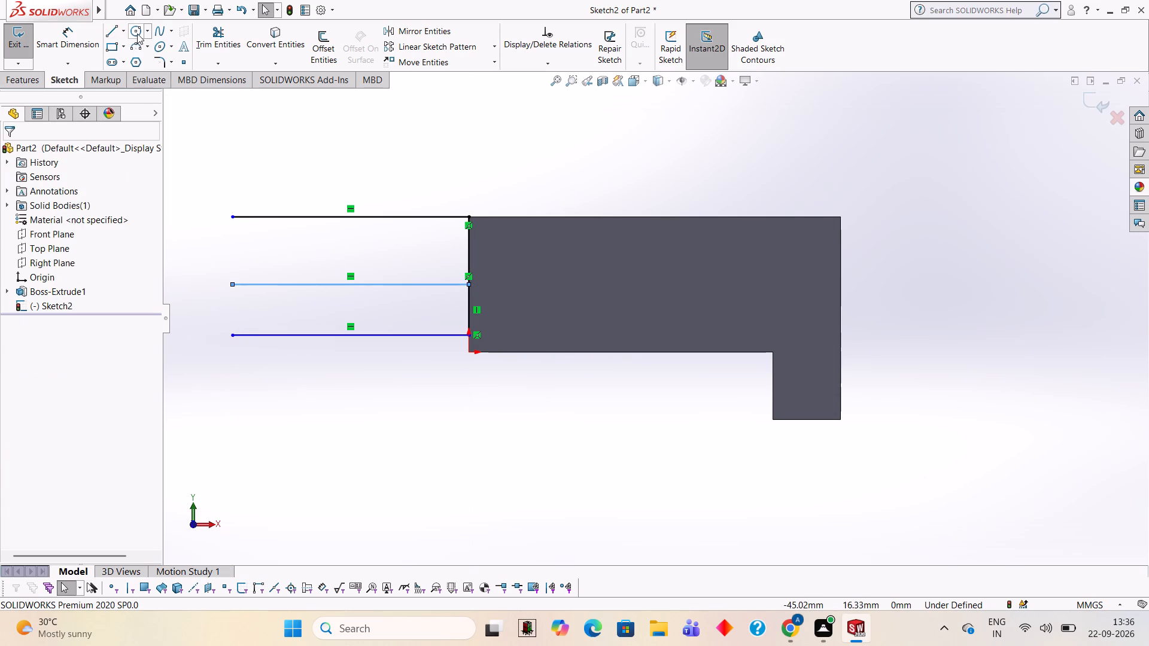
Sketch a 15 mm diameter circle centred on the outer end of the middle horizontal line.
click(137, 33)
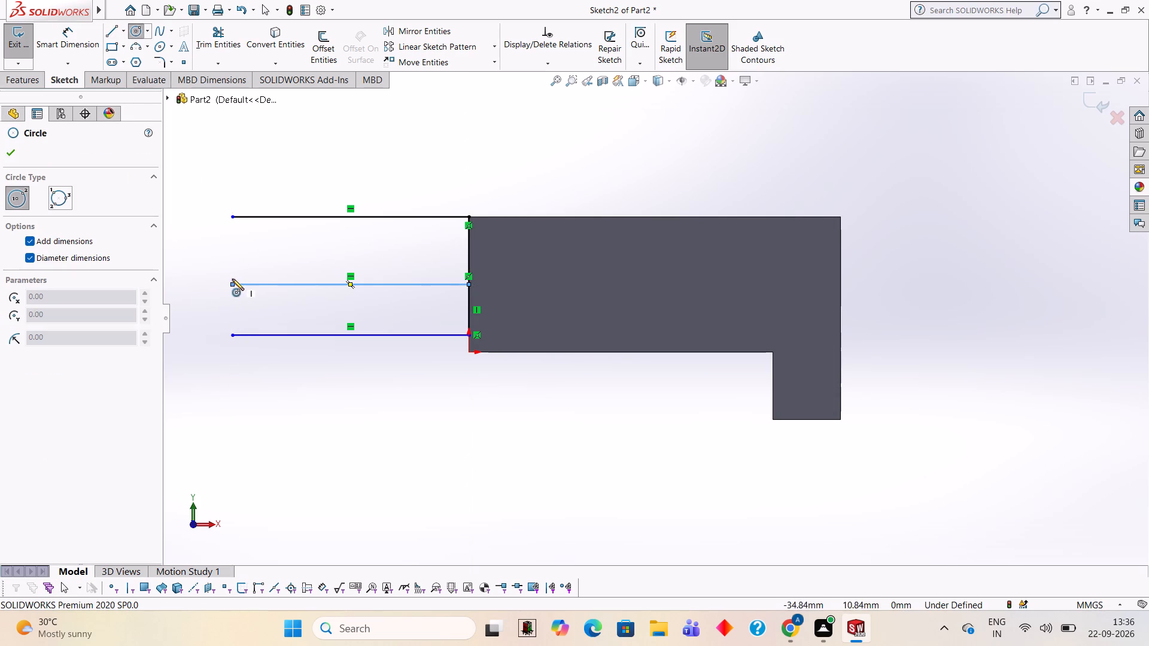
click(230, 282)
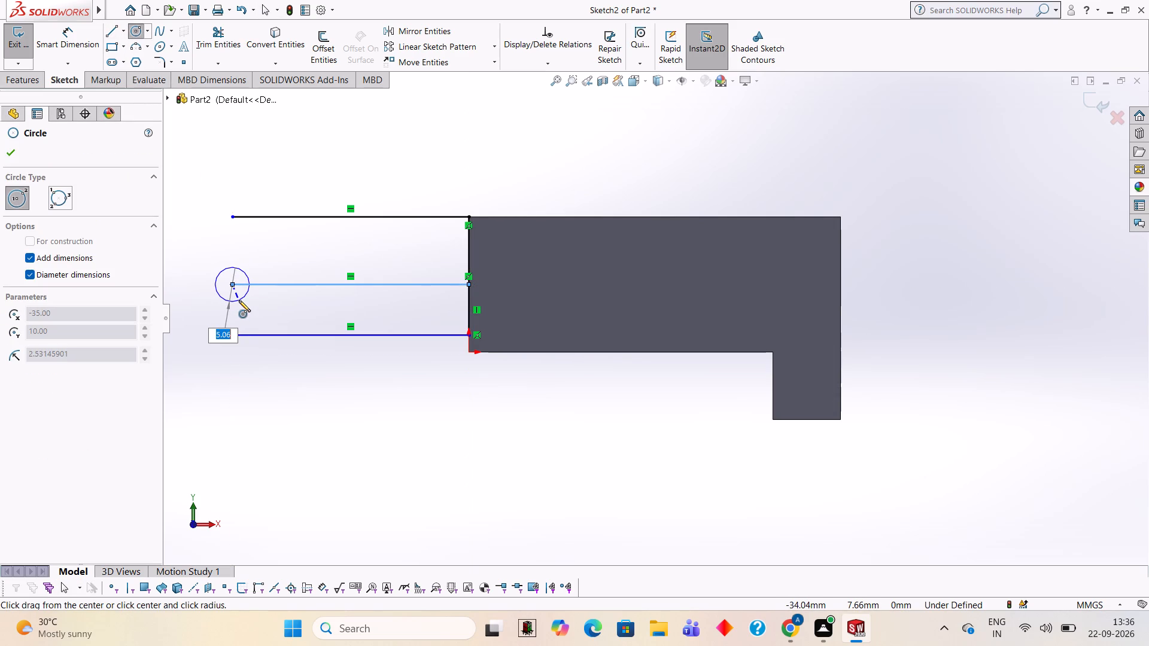
text(15)
key(Return)
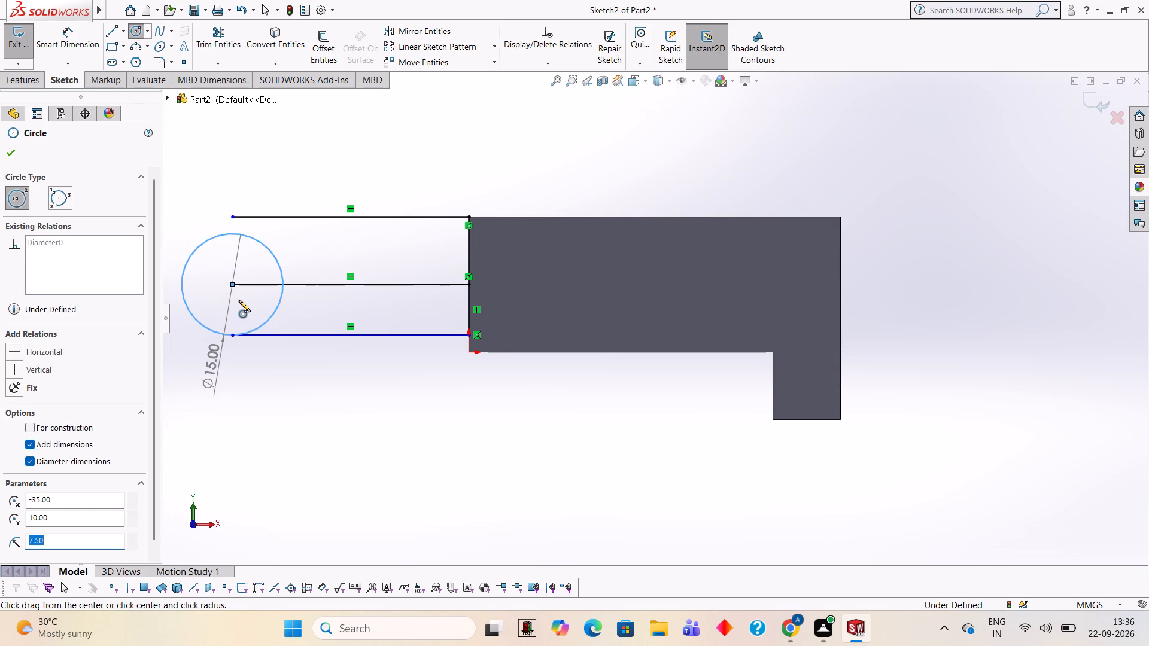
Trim away the whole middle horizontal line, both outside and inside the circle.
middle_drag(240, 386, 242, 387)
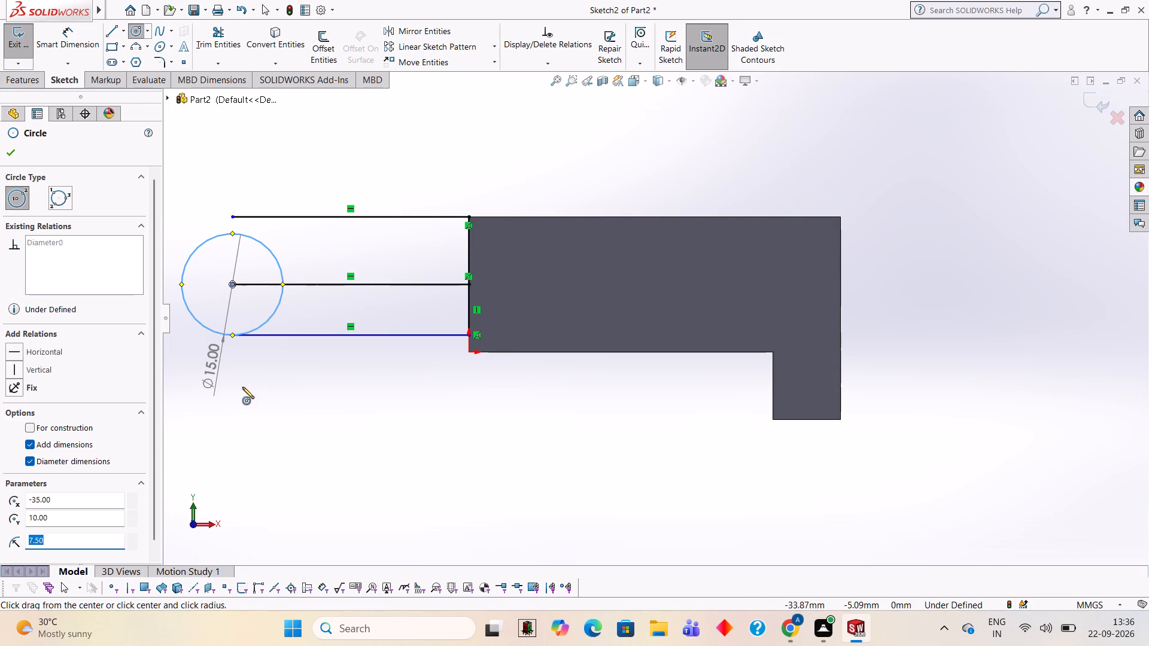
middle_drag(242, 387, 257, 385)
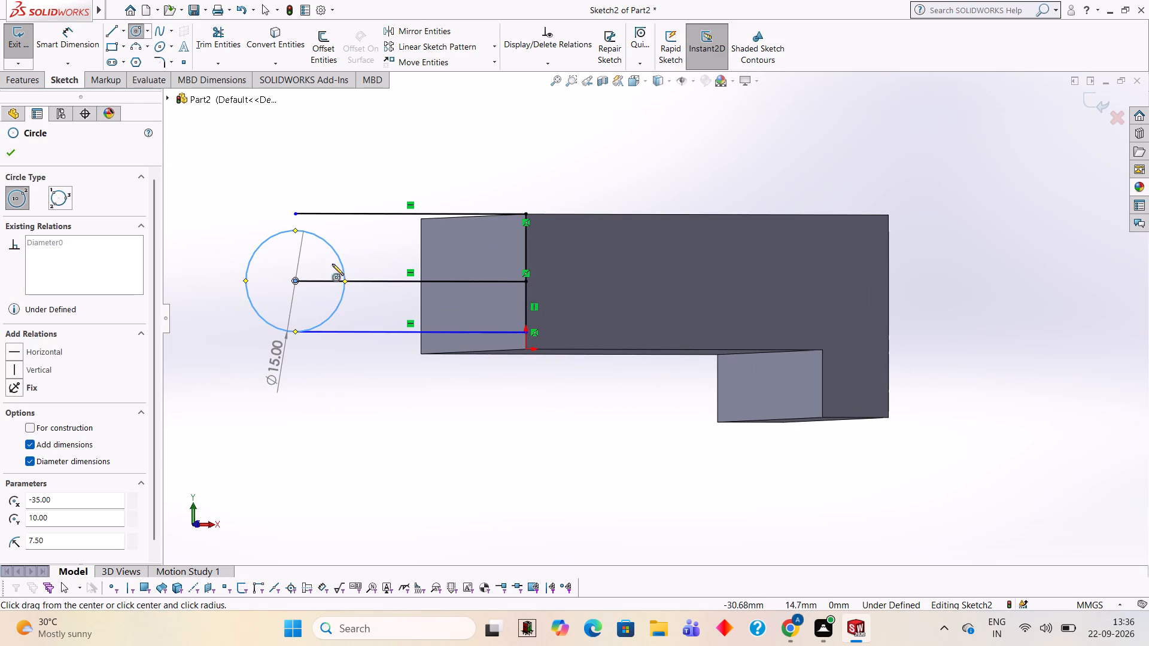
middle_drag(383, 377, 361, 400)
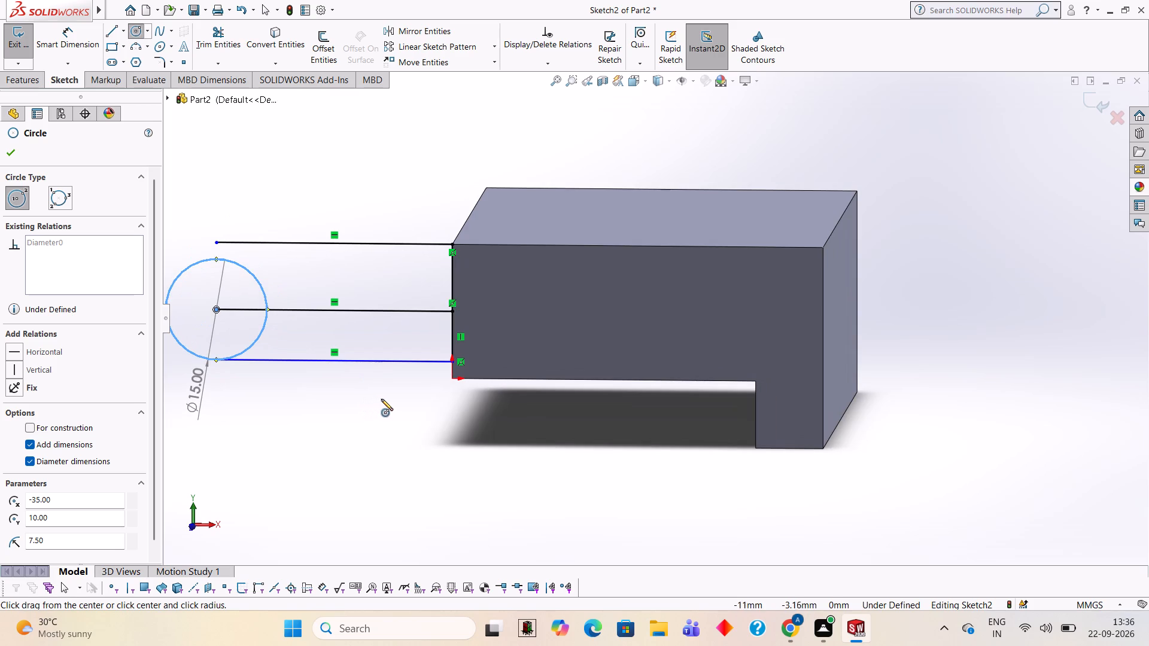
middle_click(383, 399)
middle_click(384, 399)
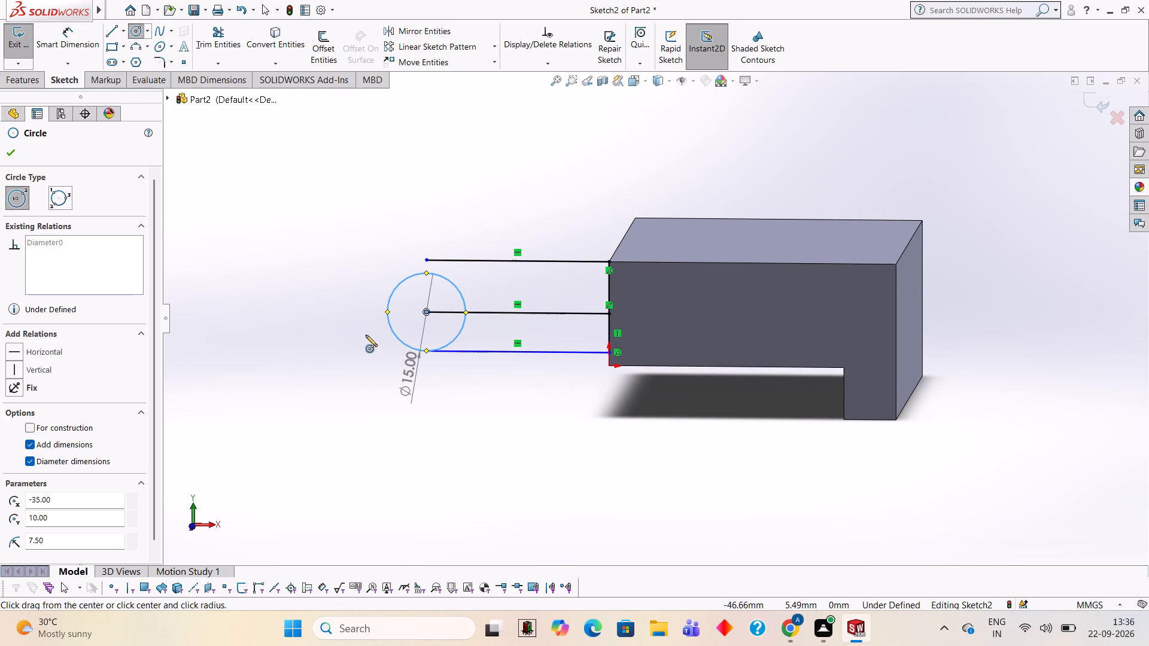
click(208, 29)
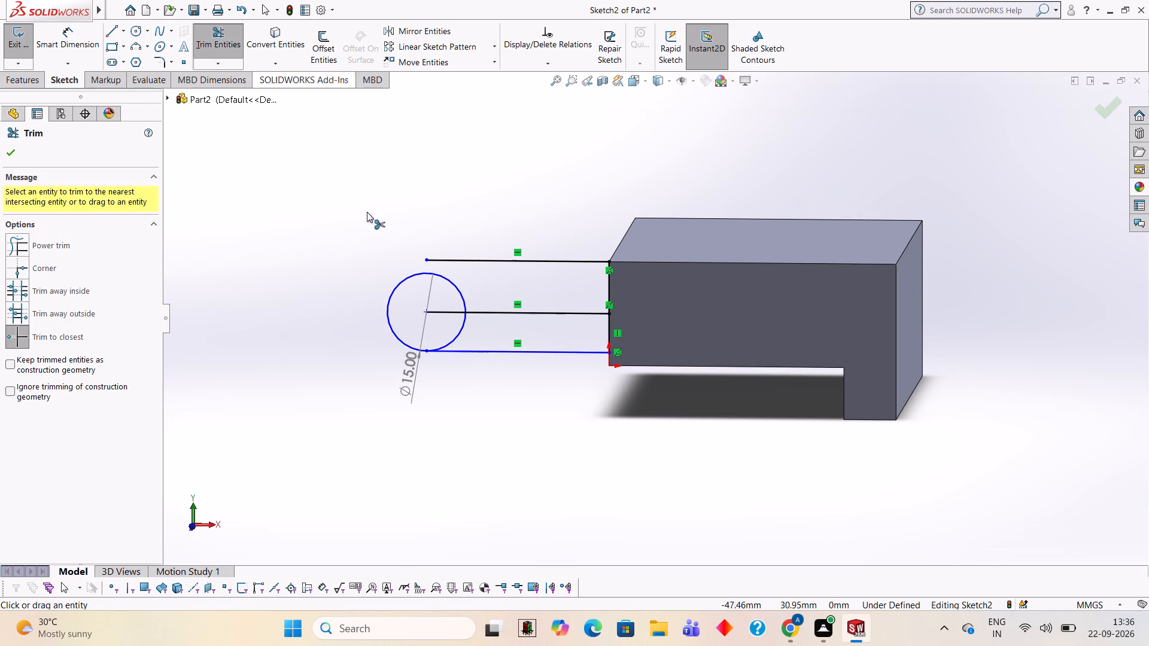
click(504, 314)
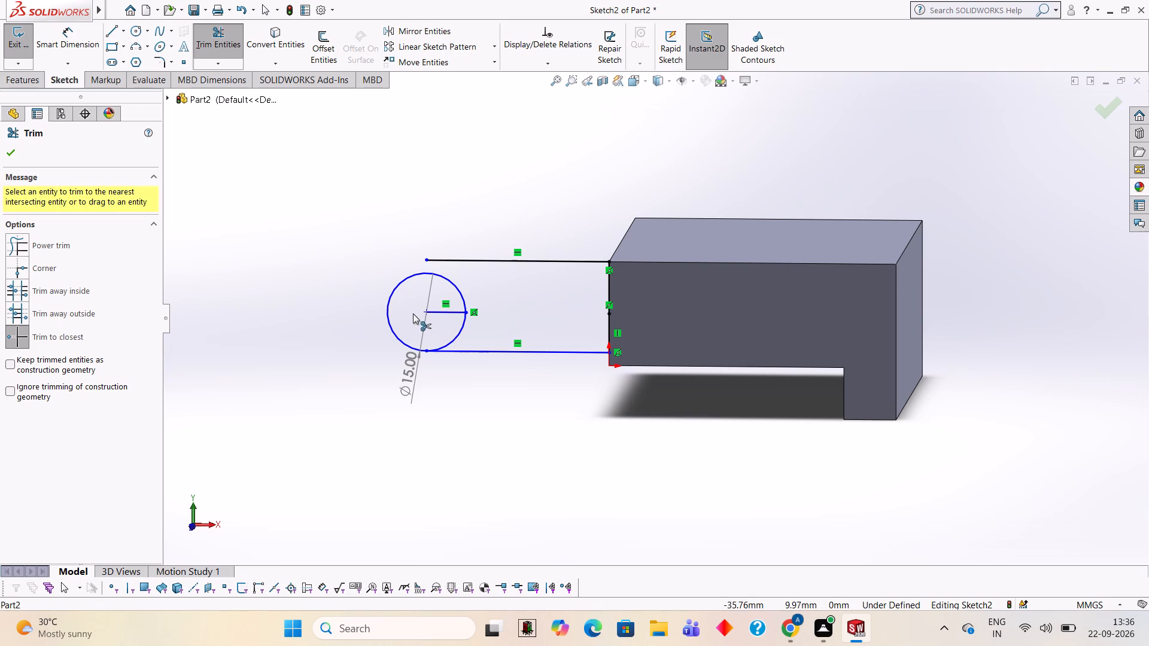
click(445, 310)
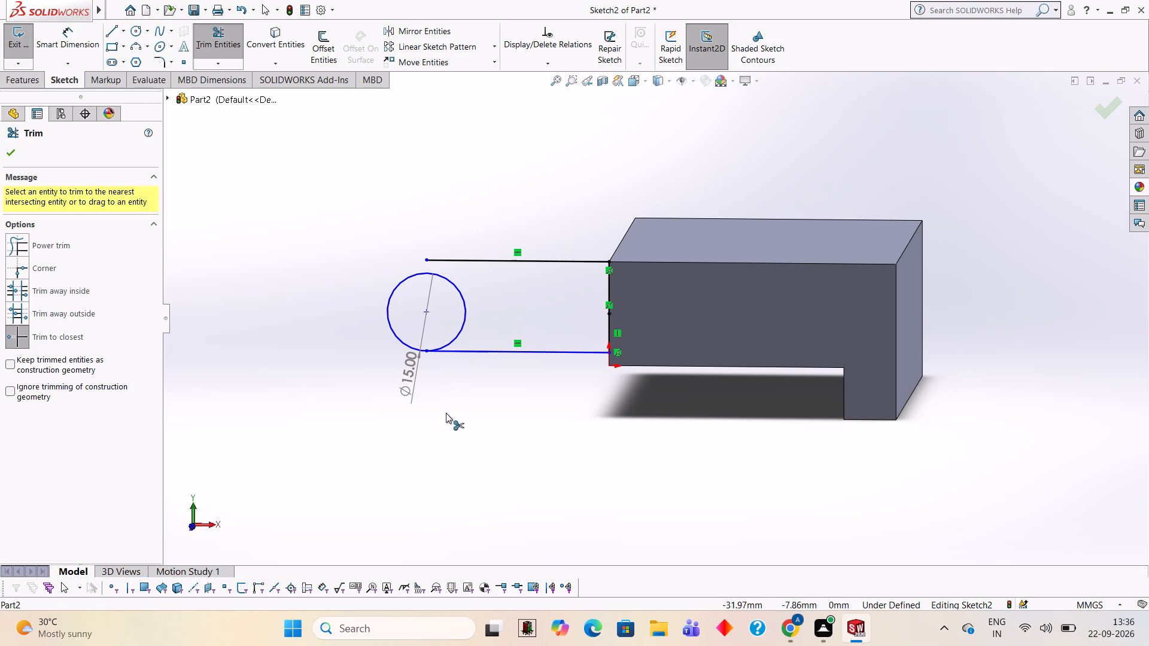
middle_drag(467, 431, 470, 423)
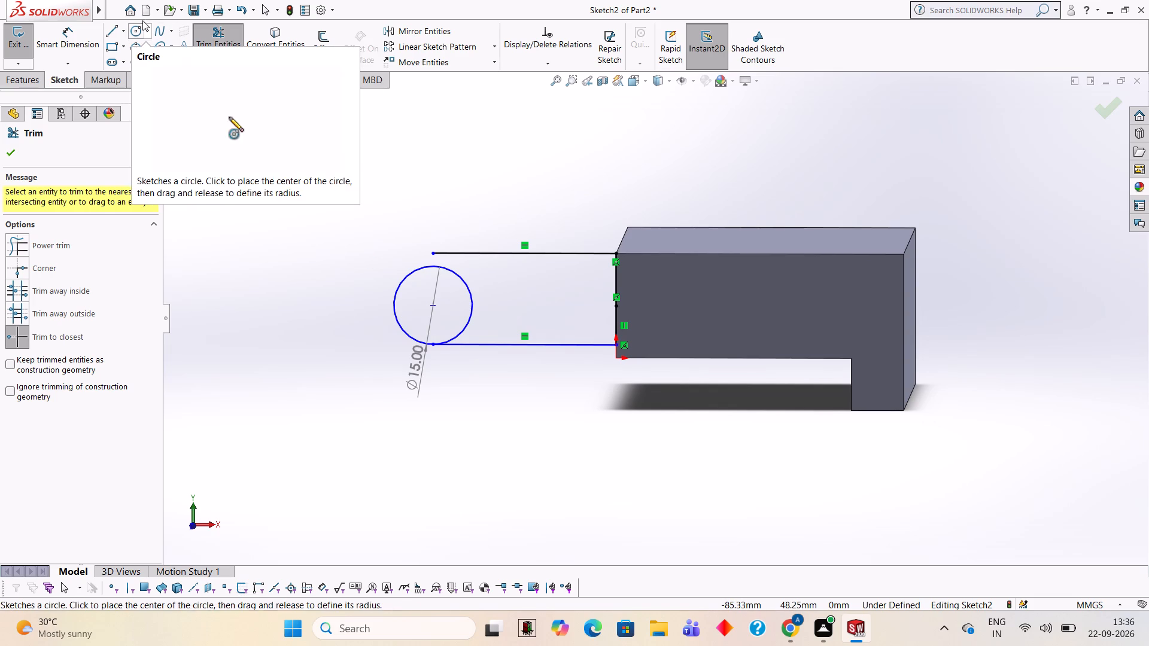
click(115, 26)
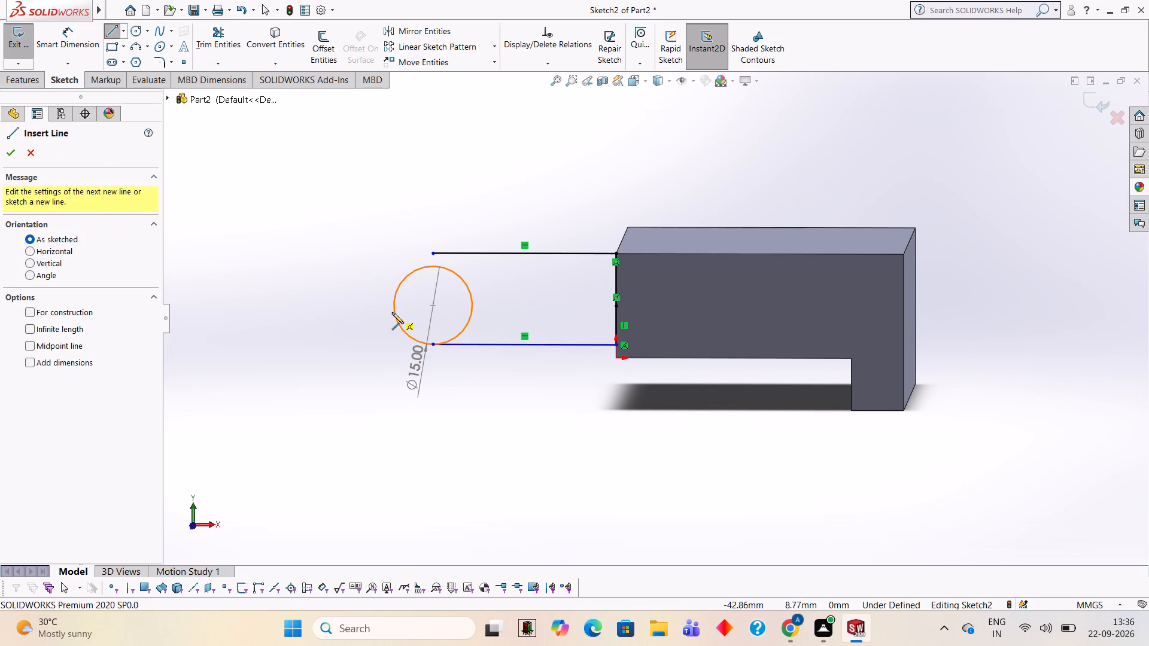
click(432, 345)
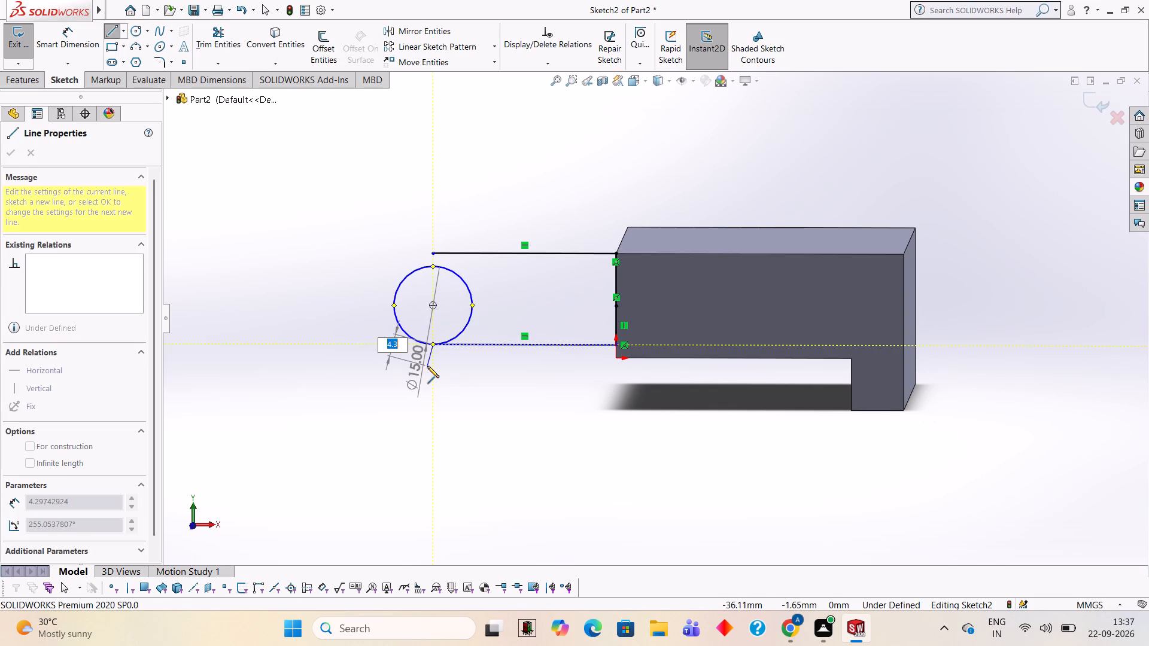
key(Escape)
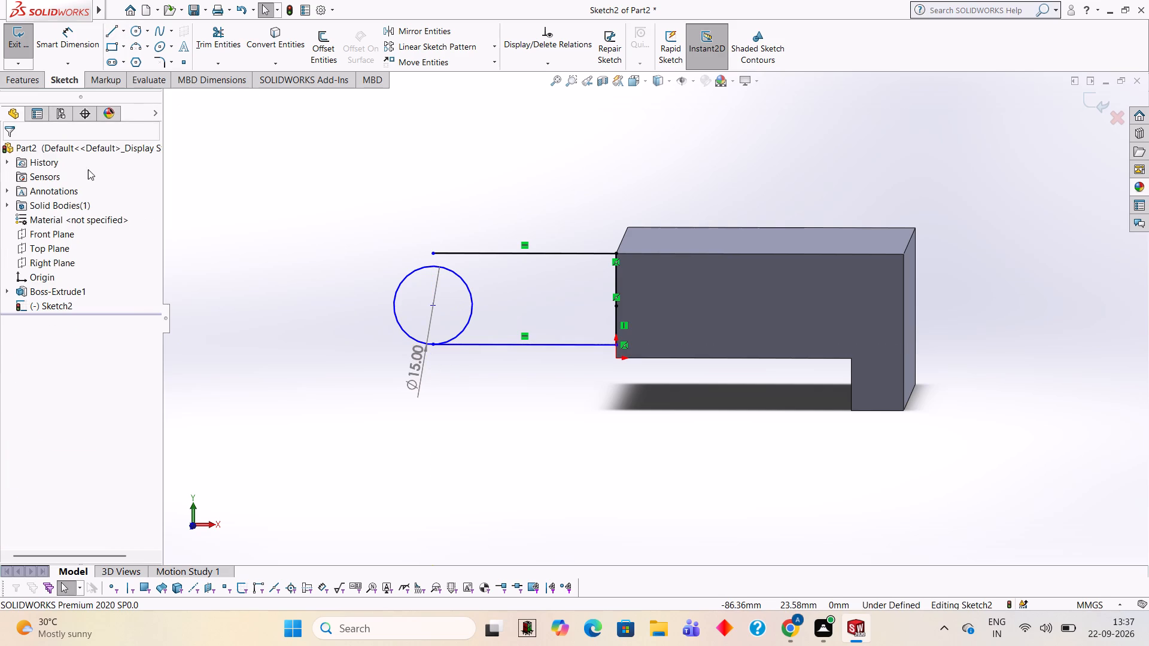
Draw a horizontal line across the circle's full diameter, between its two side quadrant points.
click(107, 32)
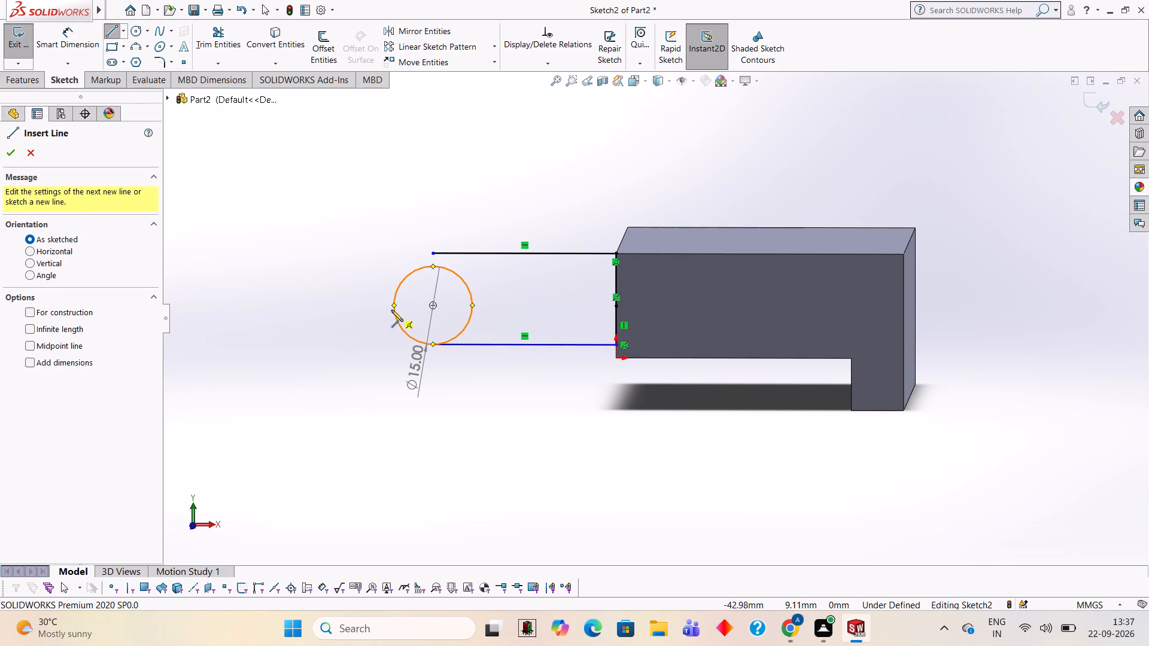
click(393, 304)
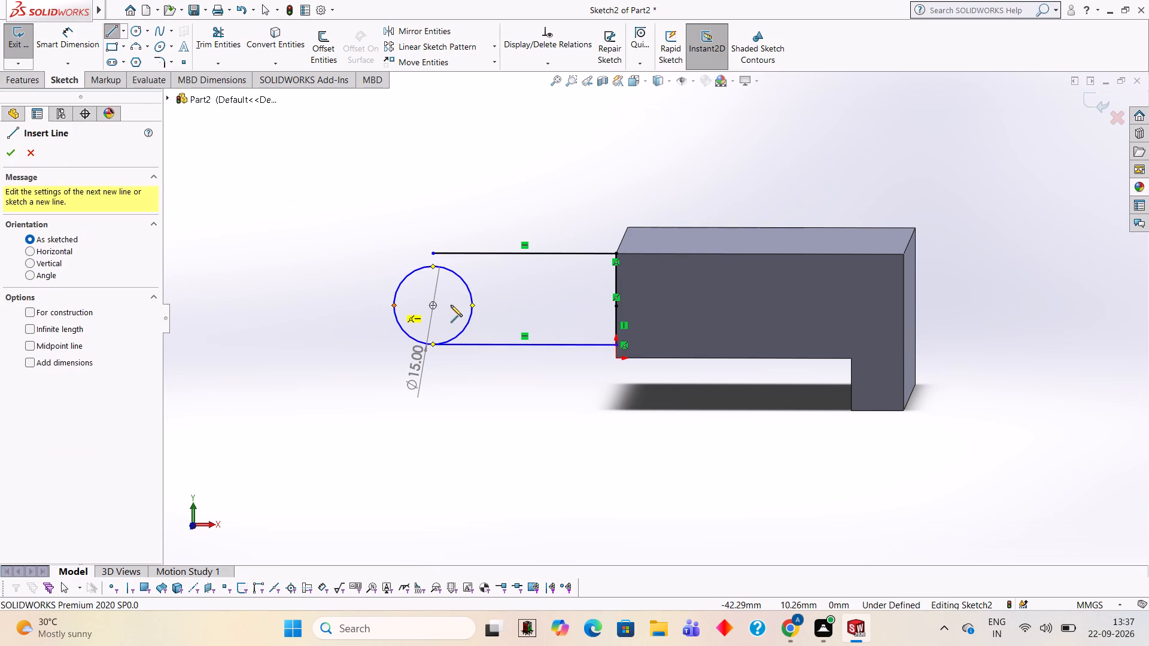
click(472, 305)
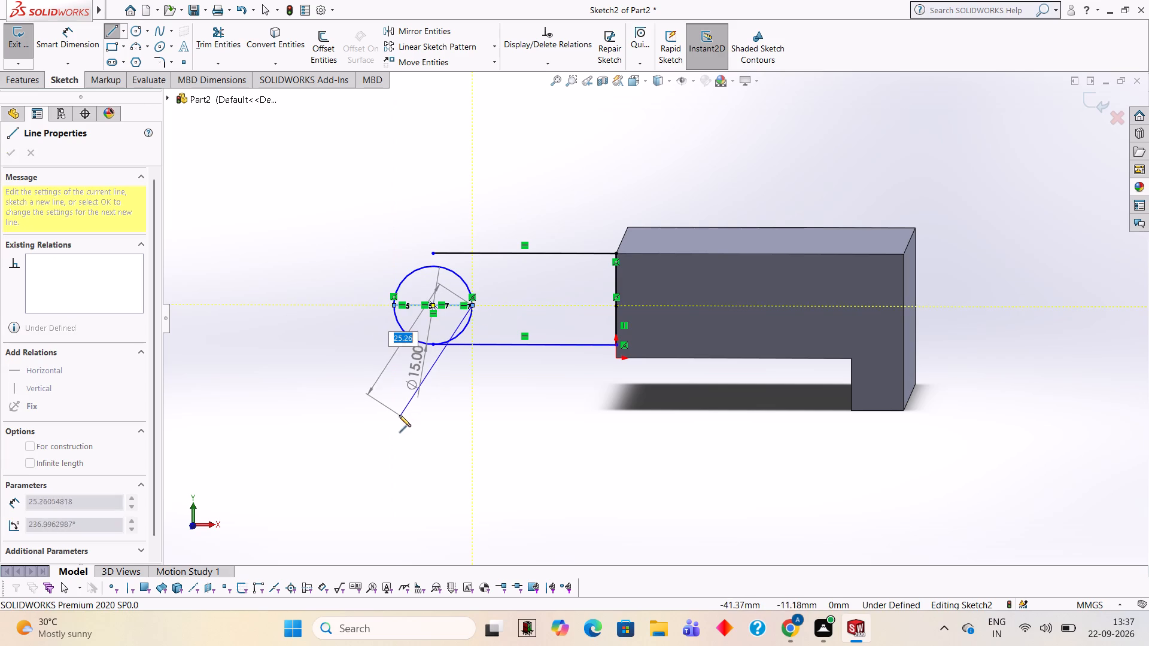
key(Escape)
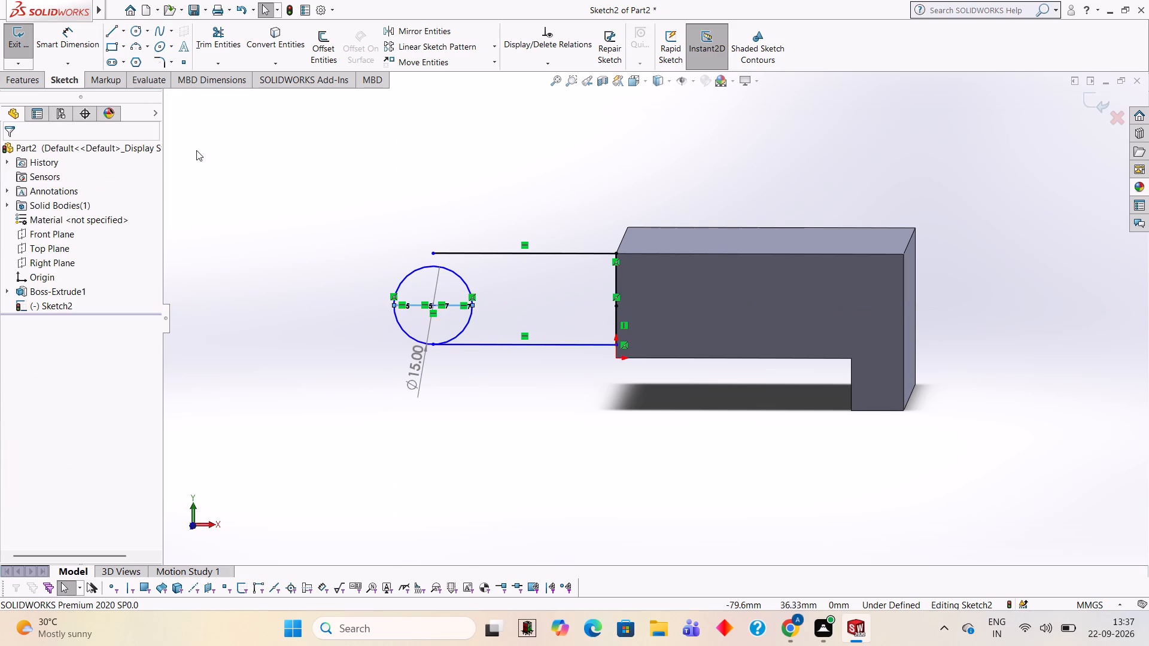
Trim the circle's upper half, the diameter line and the lower quarter nearest the block, keeping only the lower outer quarter arc.
click(224, 43)
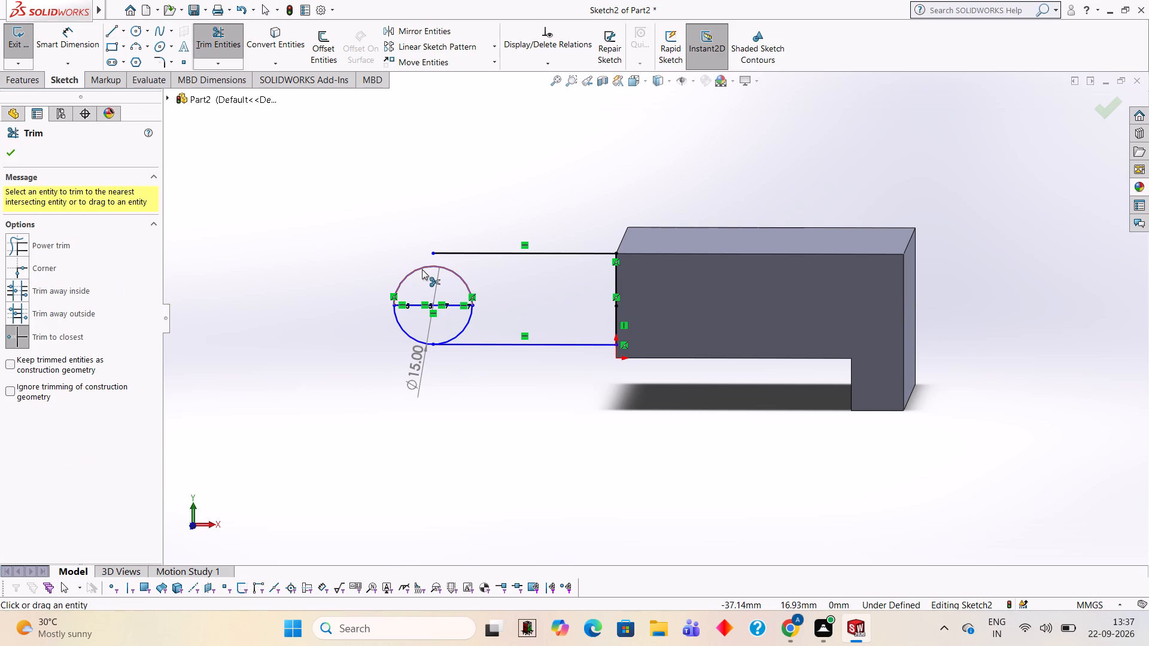
click(422, 269)
click(452, 307)
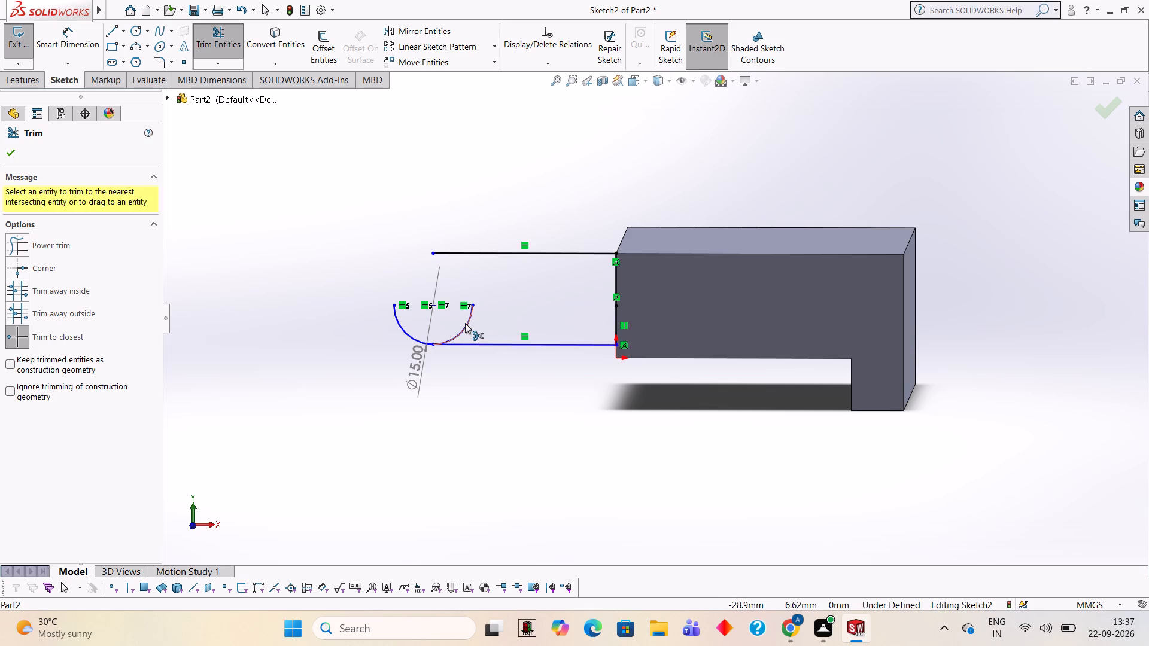
click(467, 323)
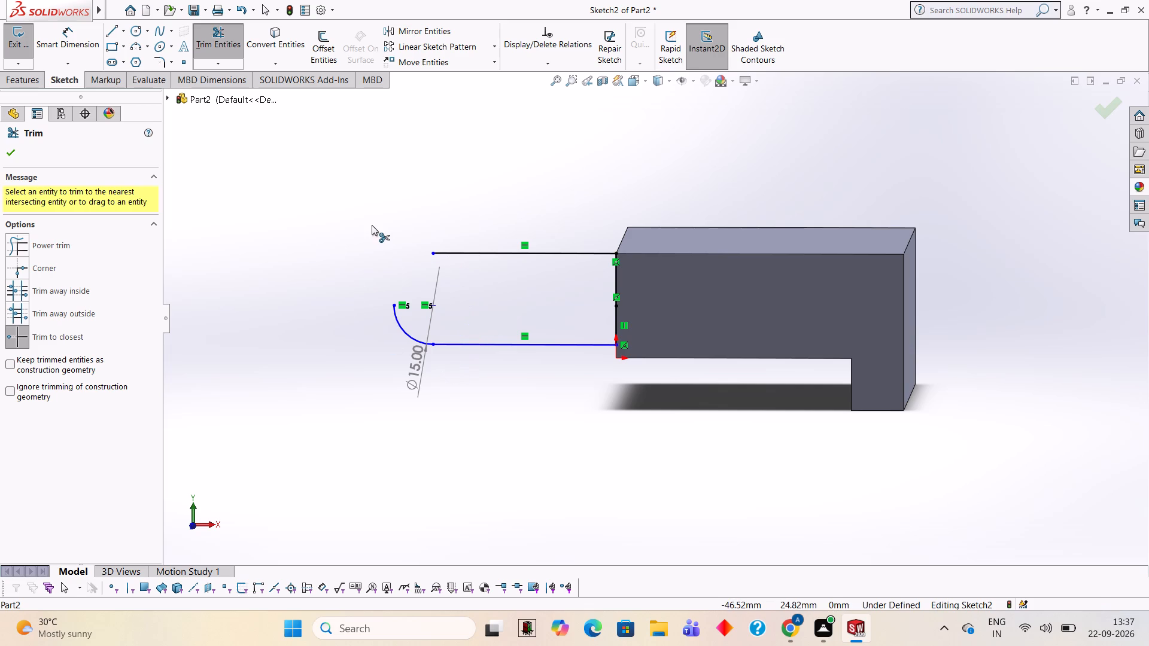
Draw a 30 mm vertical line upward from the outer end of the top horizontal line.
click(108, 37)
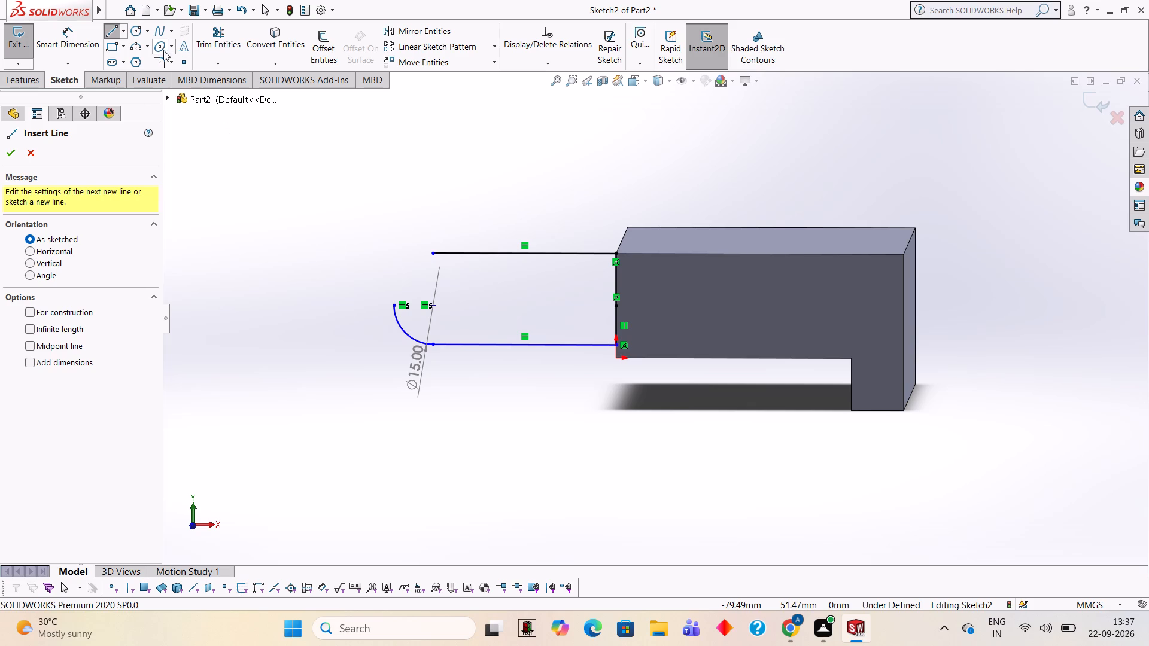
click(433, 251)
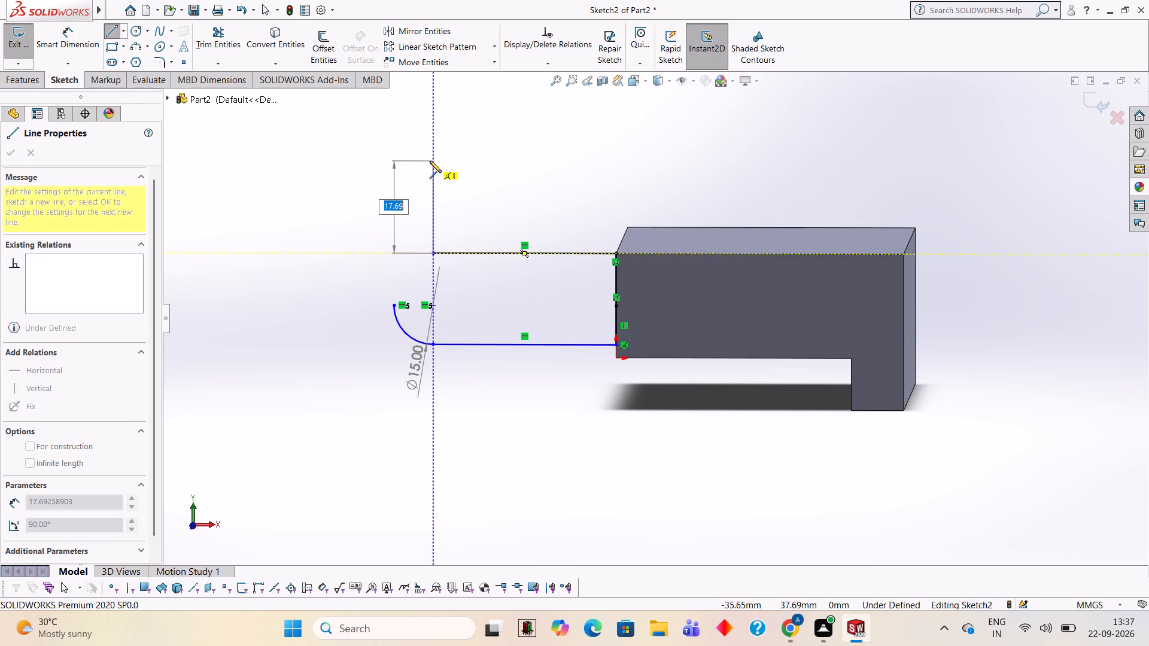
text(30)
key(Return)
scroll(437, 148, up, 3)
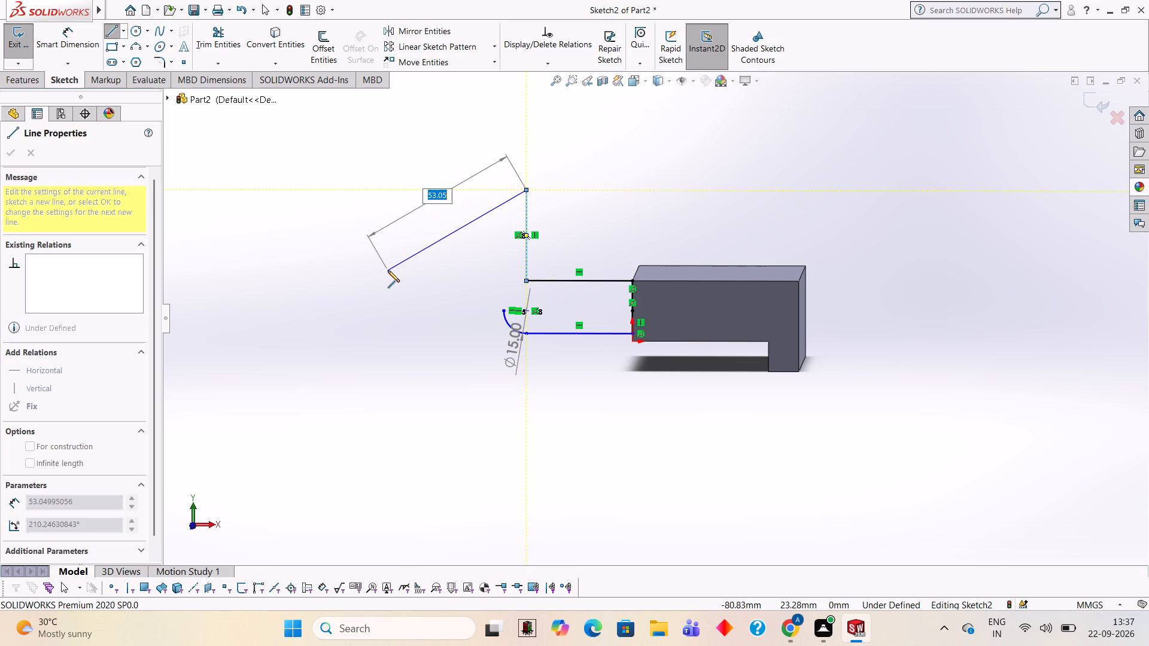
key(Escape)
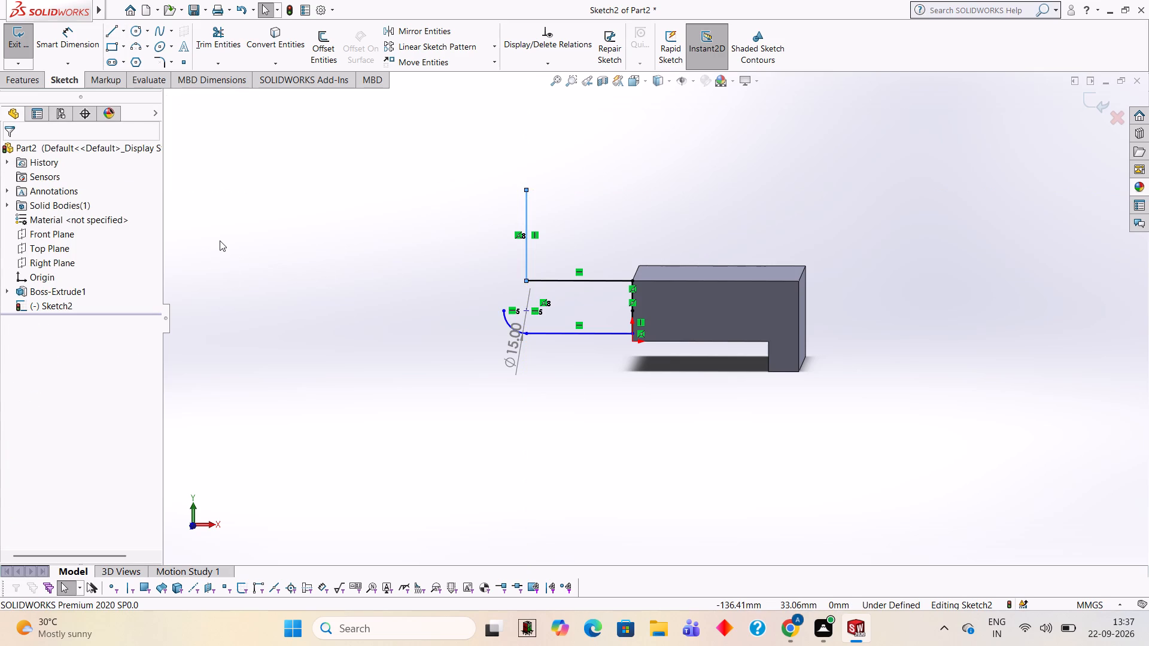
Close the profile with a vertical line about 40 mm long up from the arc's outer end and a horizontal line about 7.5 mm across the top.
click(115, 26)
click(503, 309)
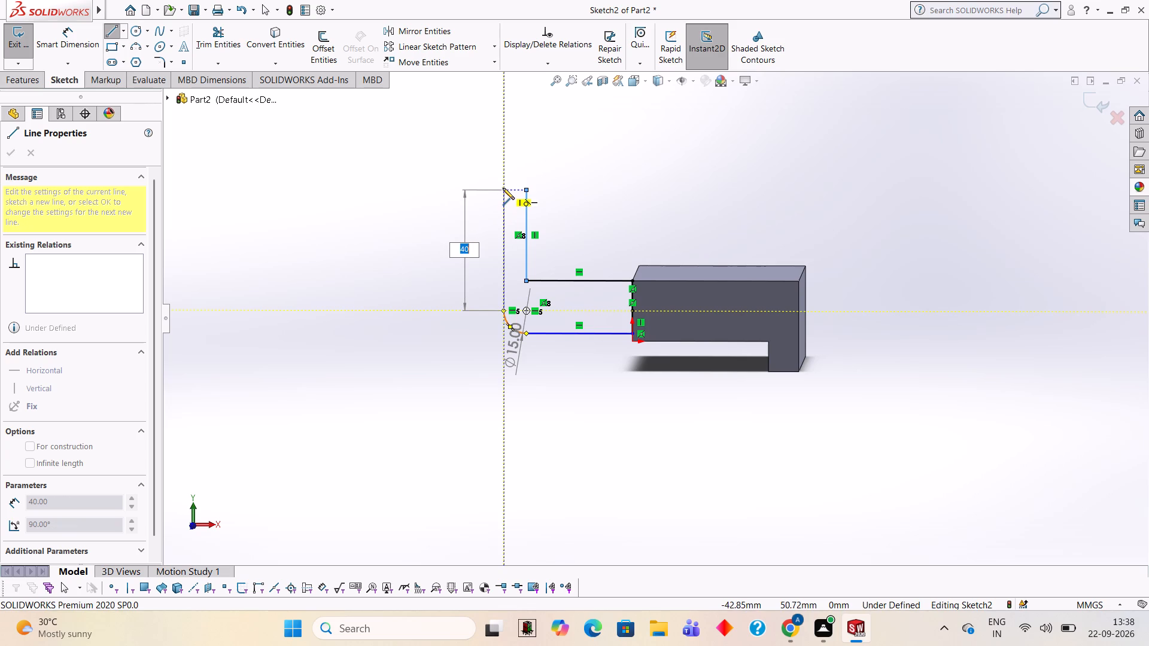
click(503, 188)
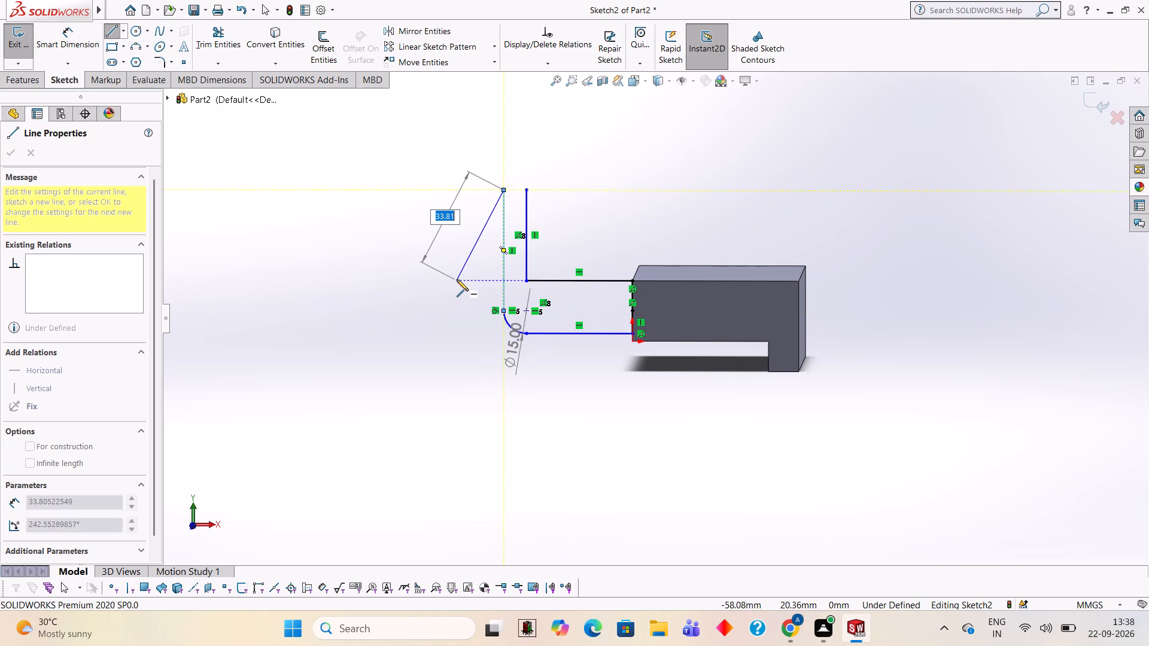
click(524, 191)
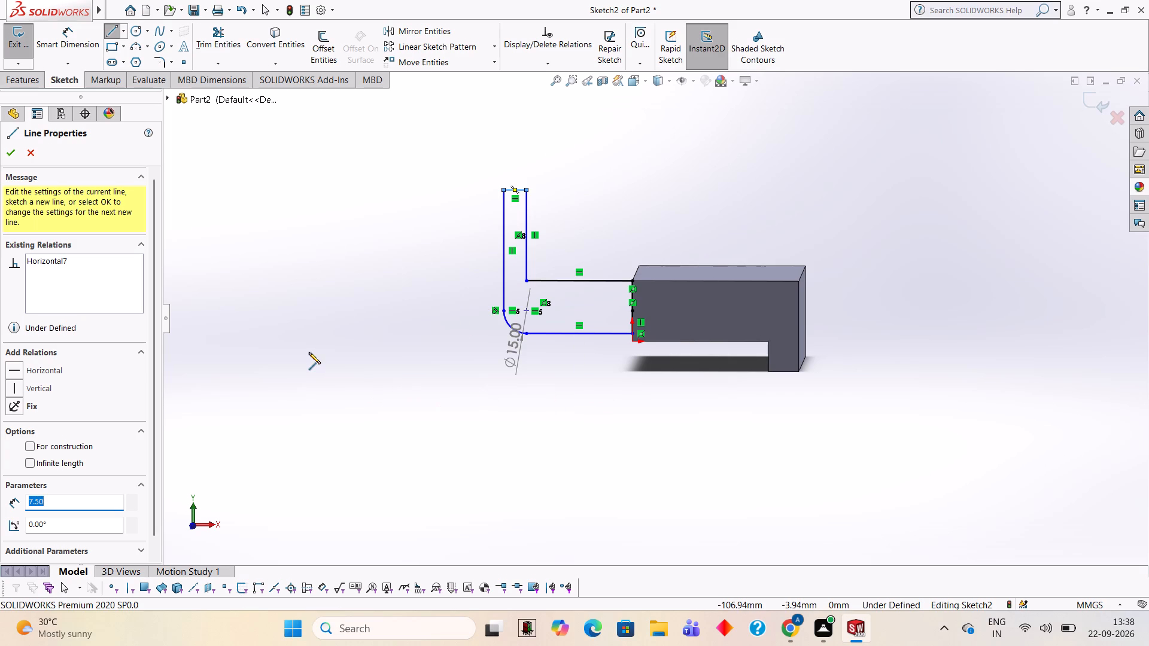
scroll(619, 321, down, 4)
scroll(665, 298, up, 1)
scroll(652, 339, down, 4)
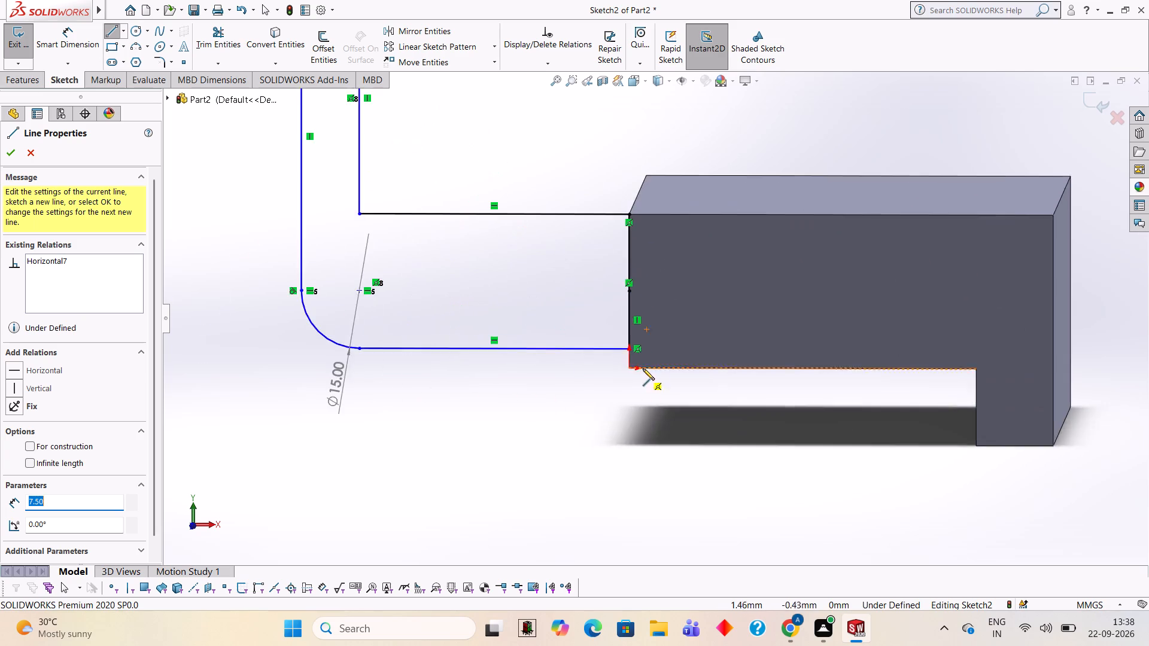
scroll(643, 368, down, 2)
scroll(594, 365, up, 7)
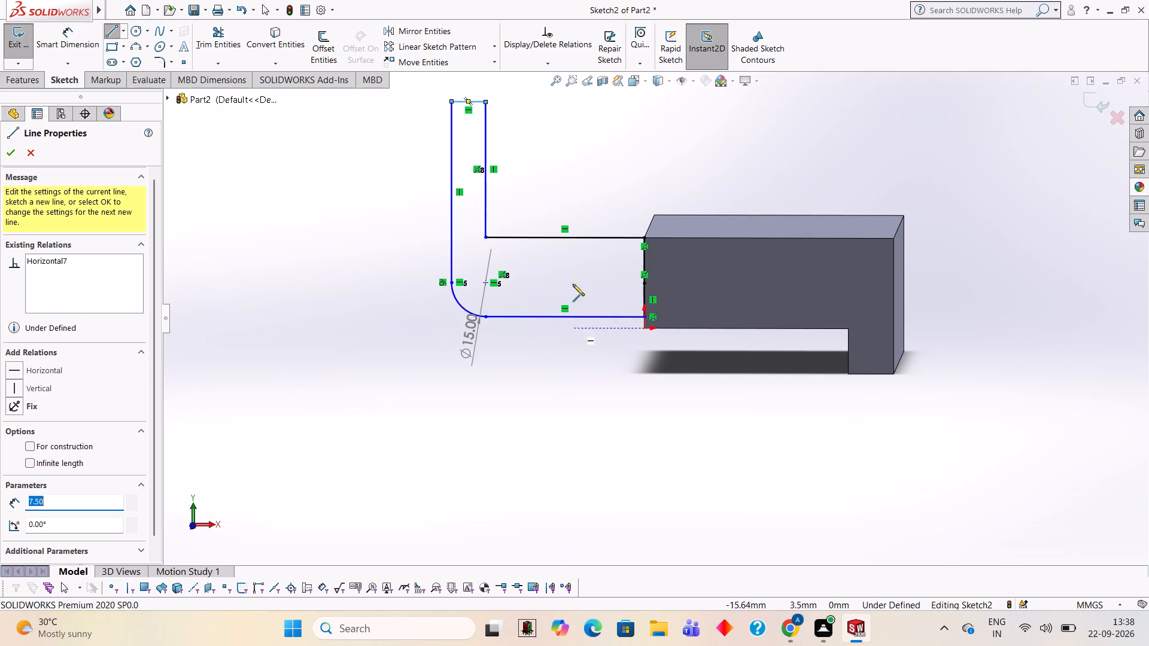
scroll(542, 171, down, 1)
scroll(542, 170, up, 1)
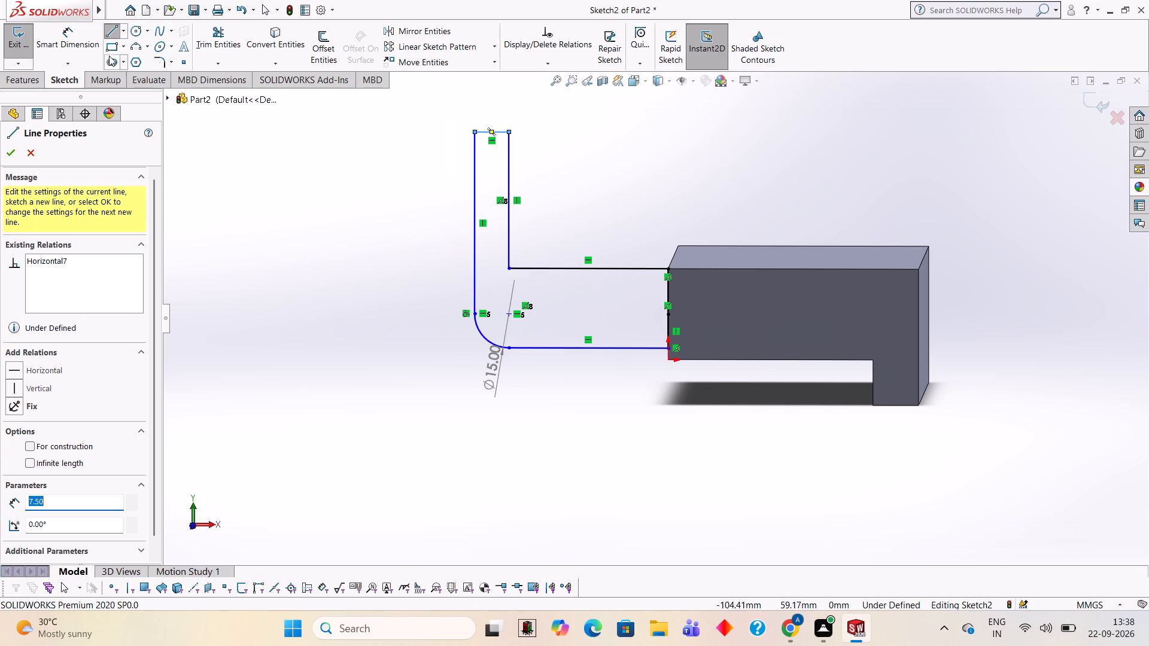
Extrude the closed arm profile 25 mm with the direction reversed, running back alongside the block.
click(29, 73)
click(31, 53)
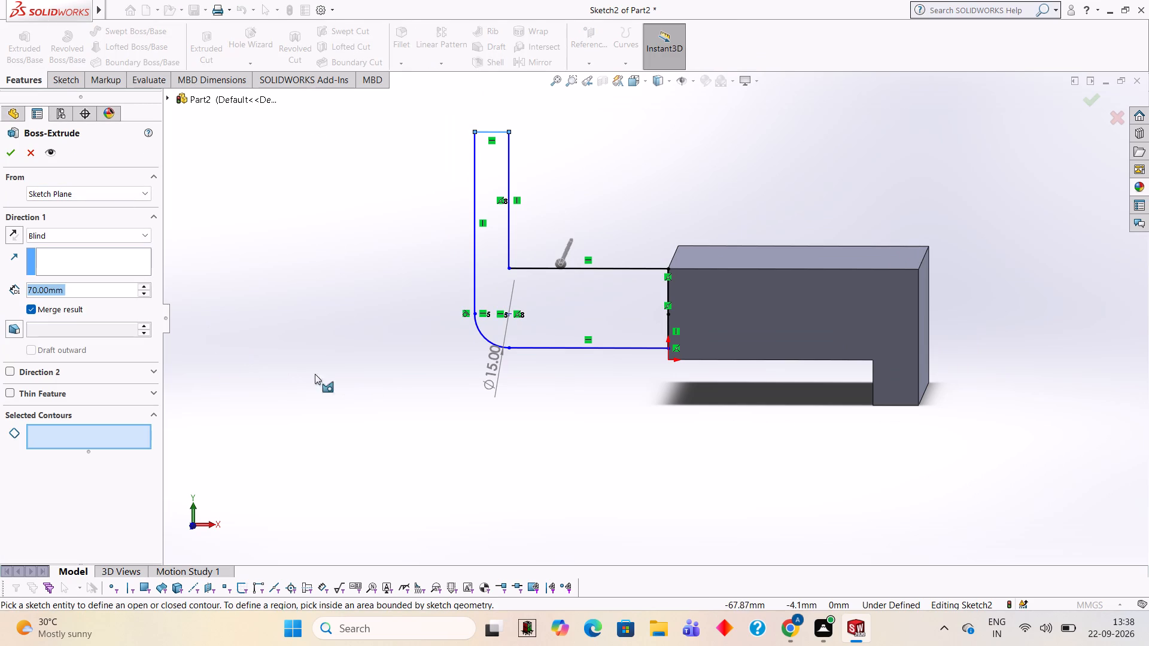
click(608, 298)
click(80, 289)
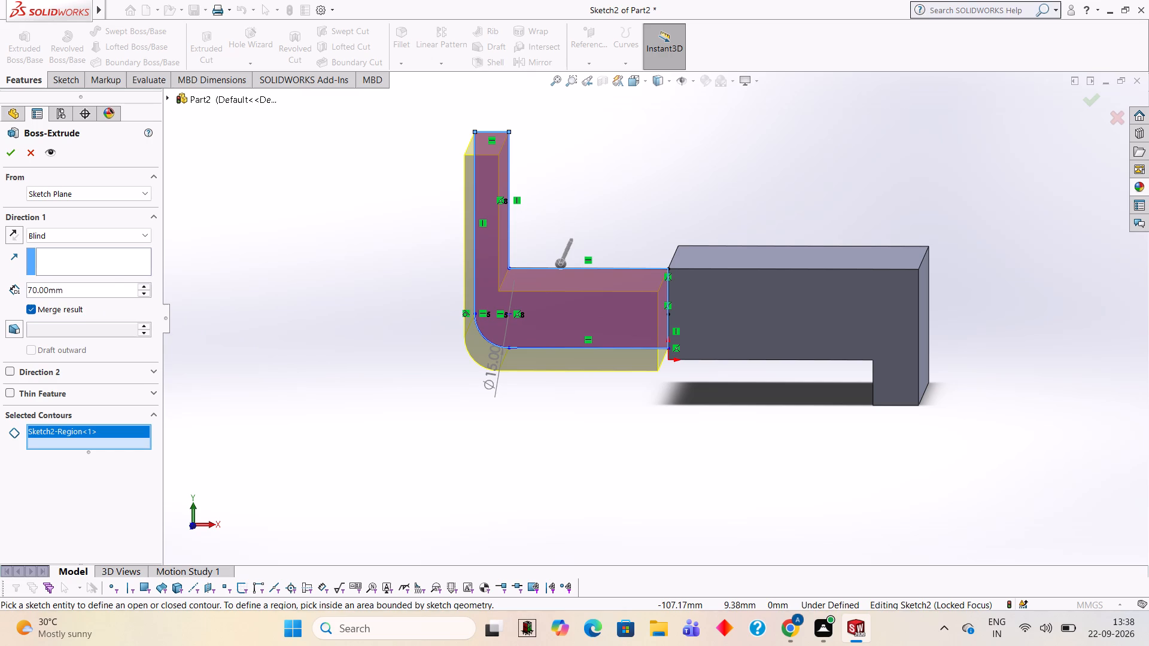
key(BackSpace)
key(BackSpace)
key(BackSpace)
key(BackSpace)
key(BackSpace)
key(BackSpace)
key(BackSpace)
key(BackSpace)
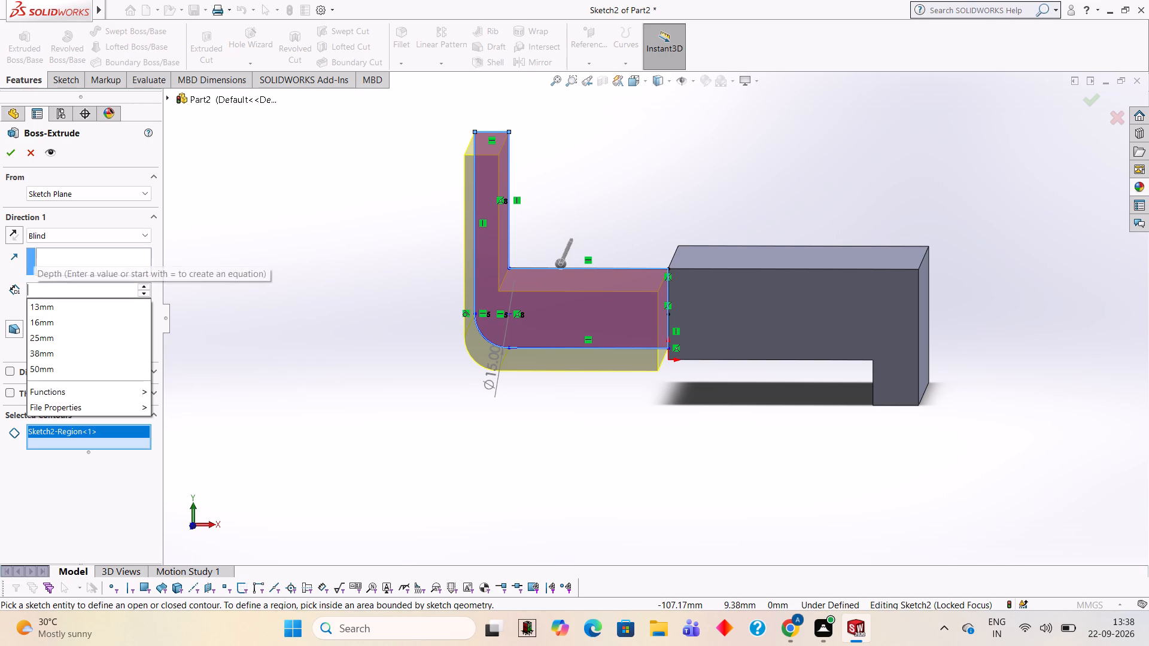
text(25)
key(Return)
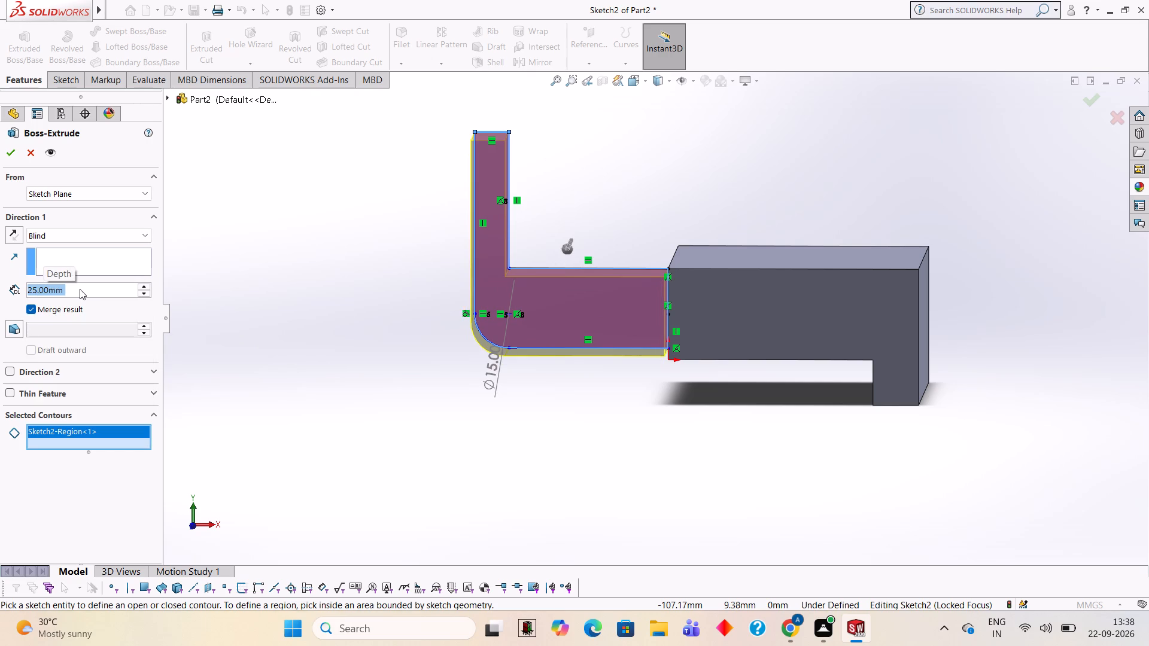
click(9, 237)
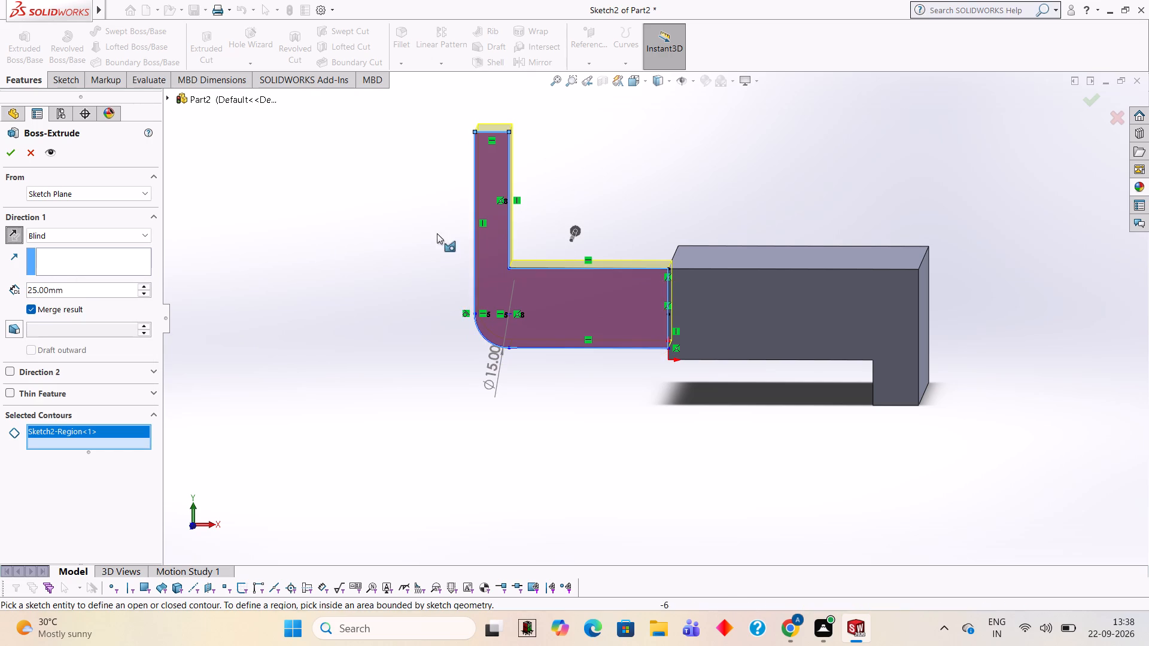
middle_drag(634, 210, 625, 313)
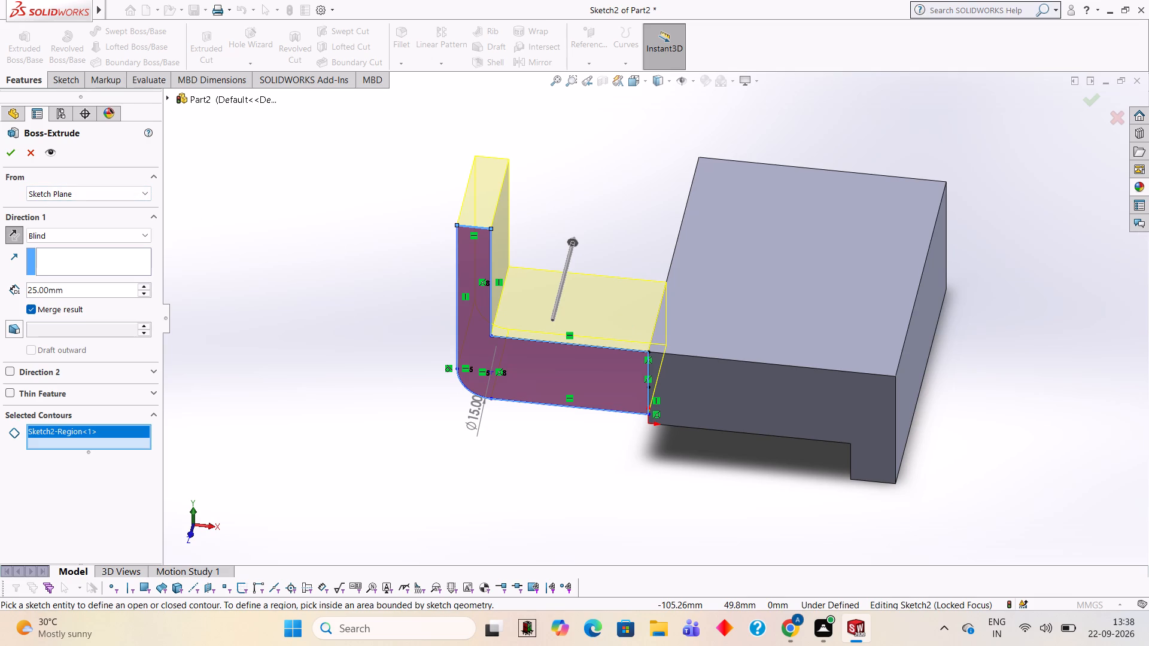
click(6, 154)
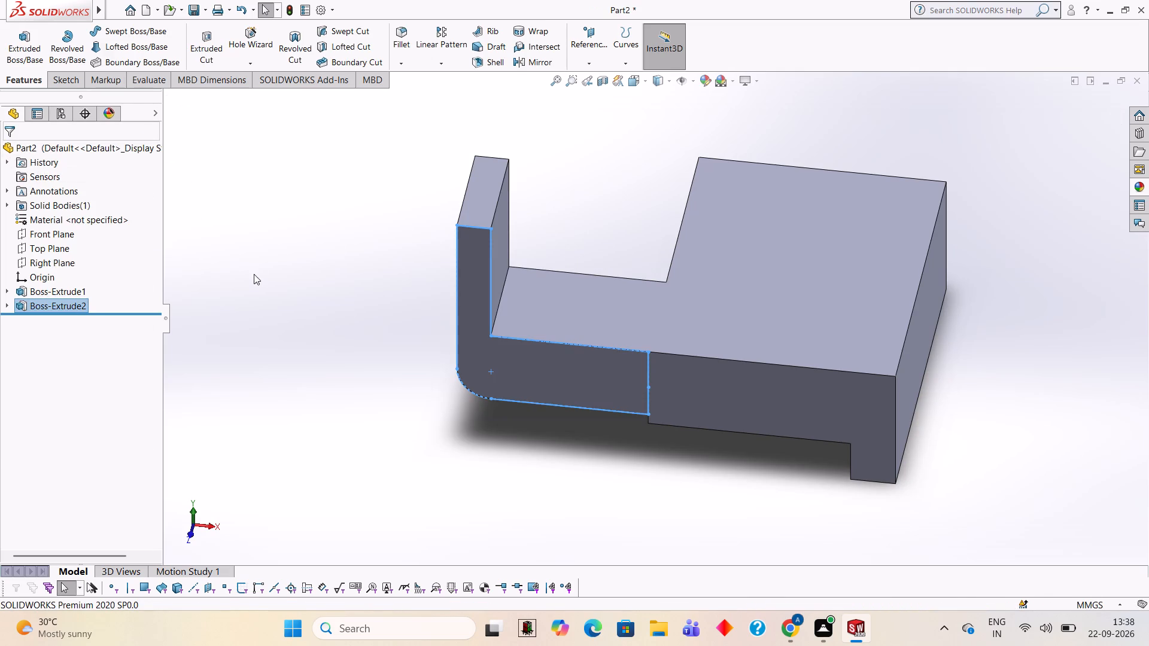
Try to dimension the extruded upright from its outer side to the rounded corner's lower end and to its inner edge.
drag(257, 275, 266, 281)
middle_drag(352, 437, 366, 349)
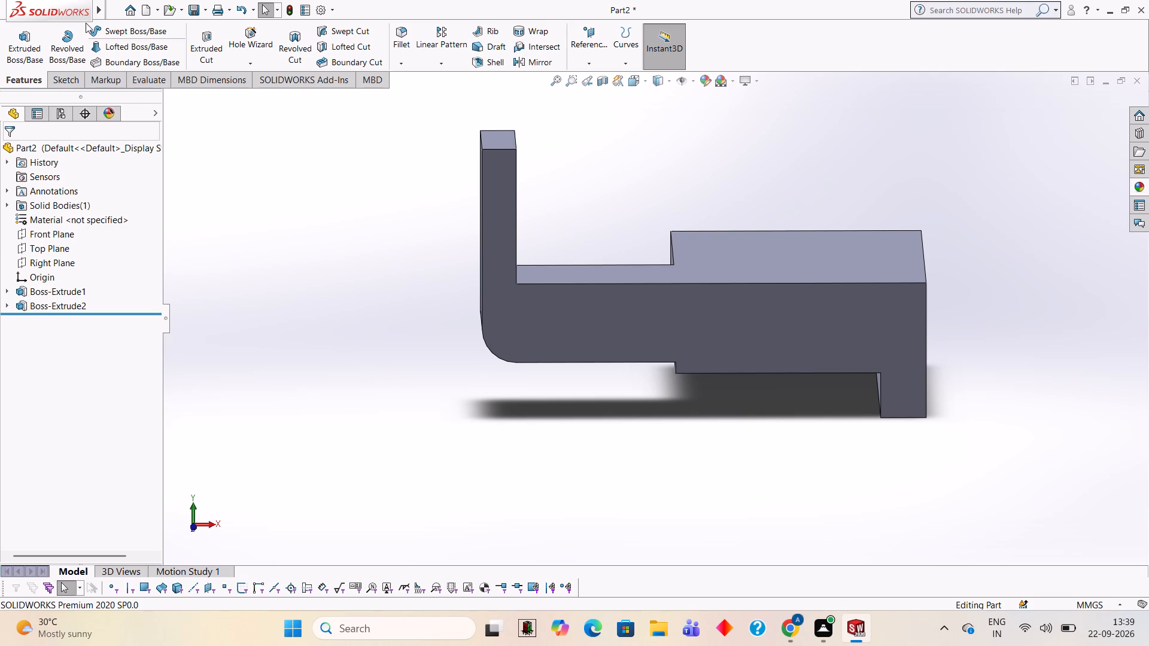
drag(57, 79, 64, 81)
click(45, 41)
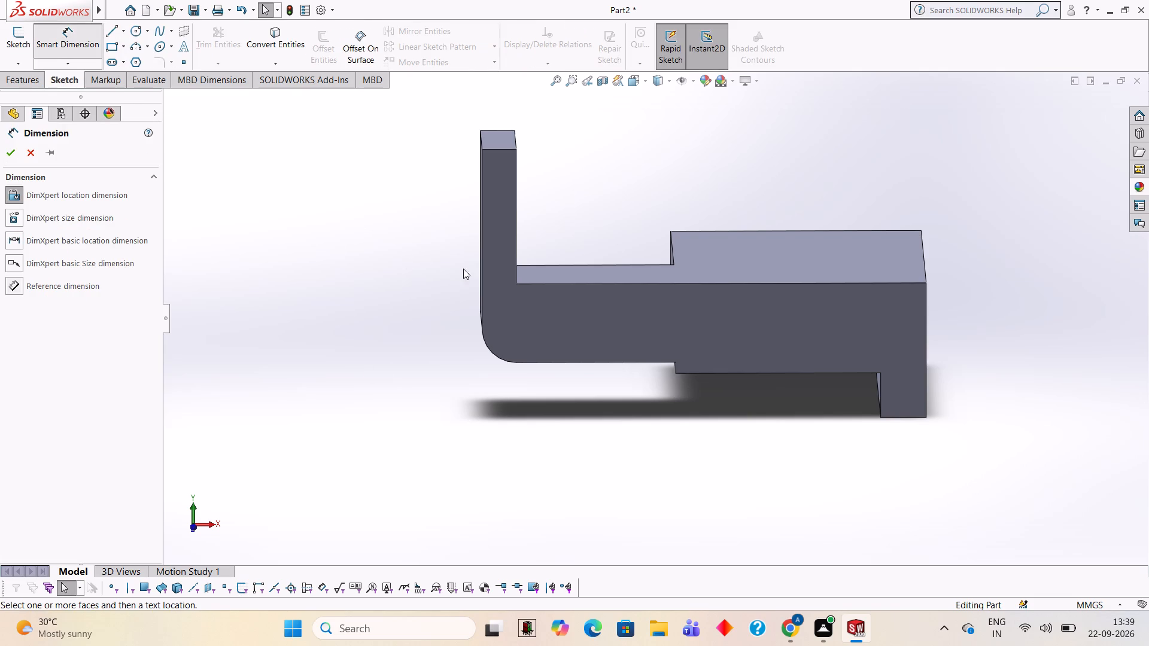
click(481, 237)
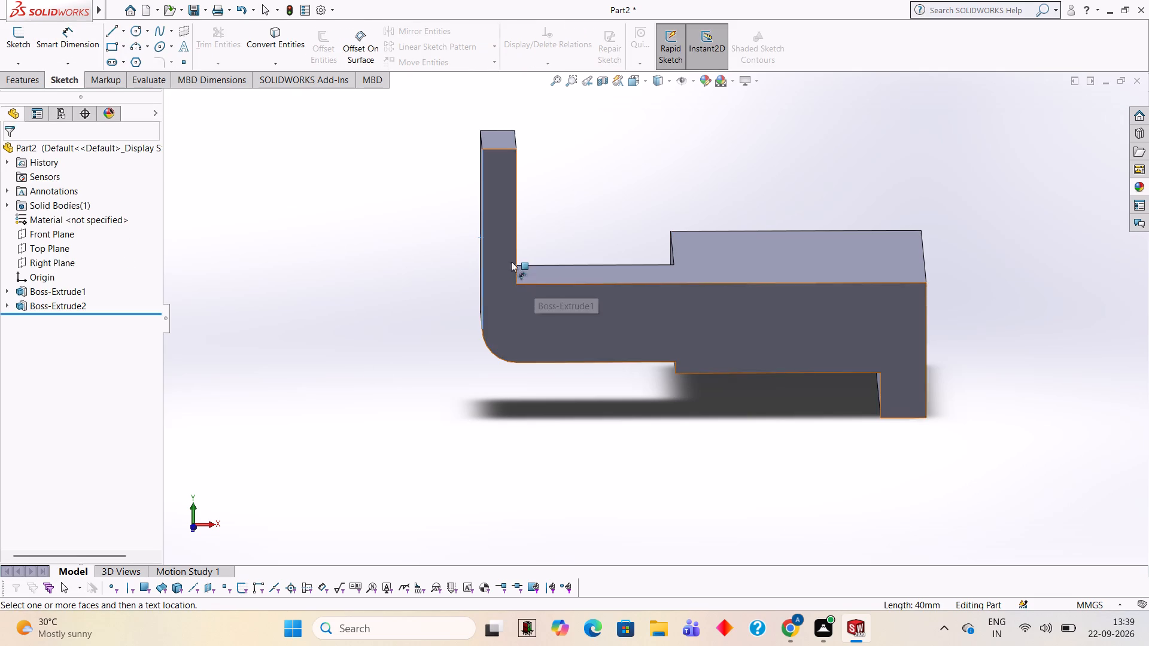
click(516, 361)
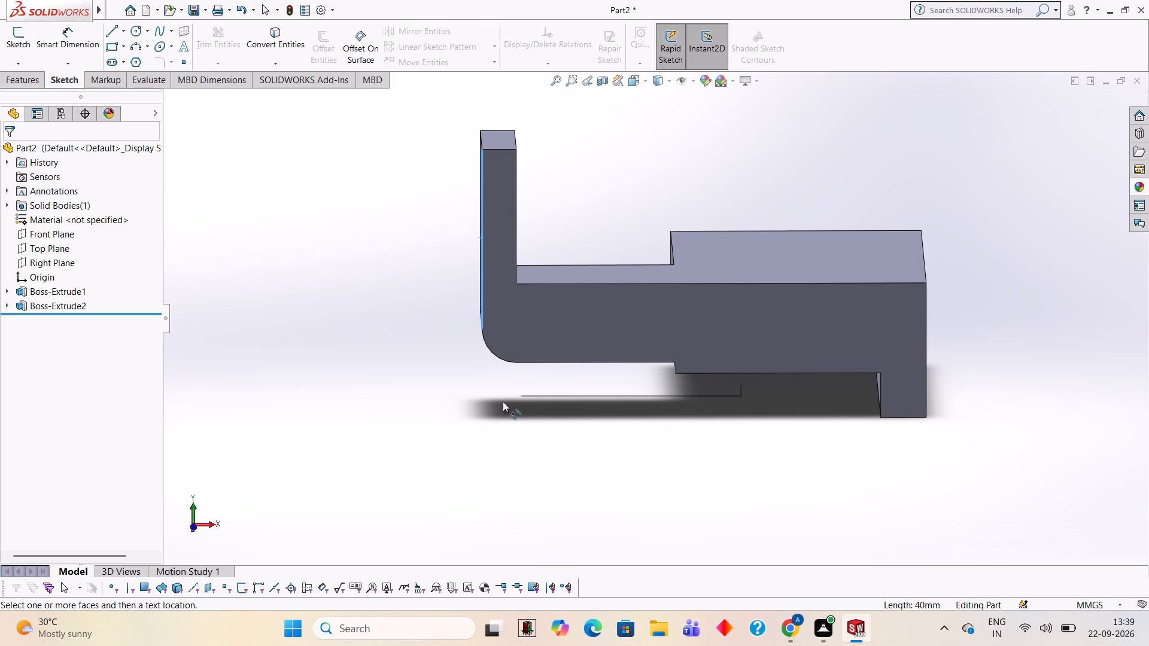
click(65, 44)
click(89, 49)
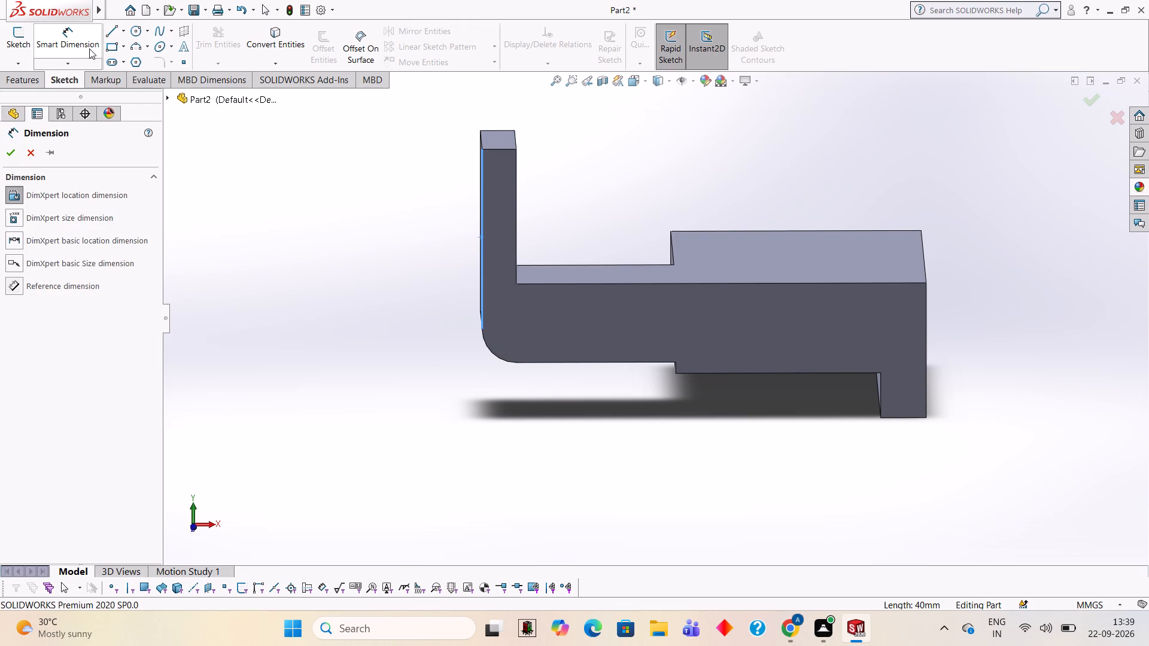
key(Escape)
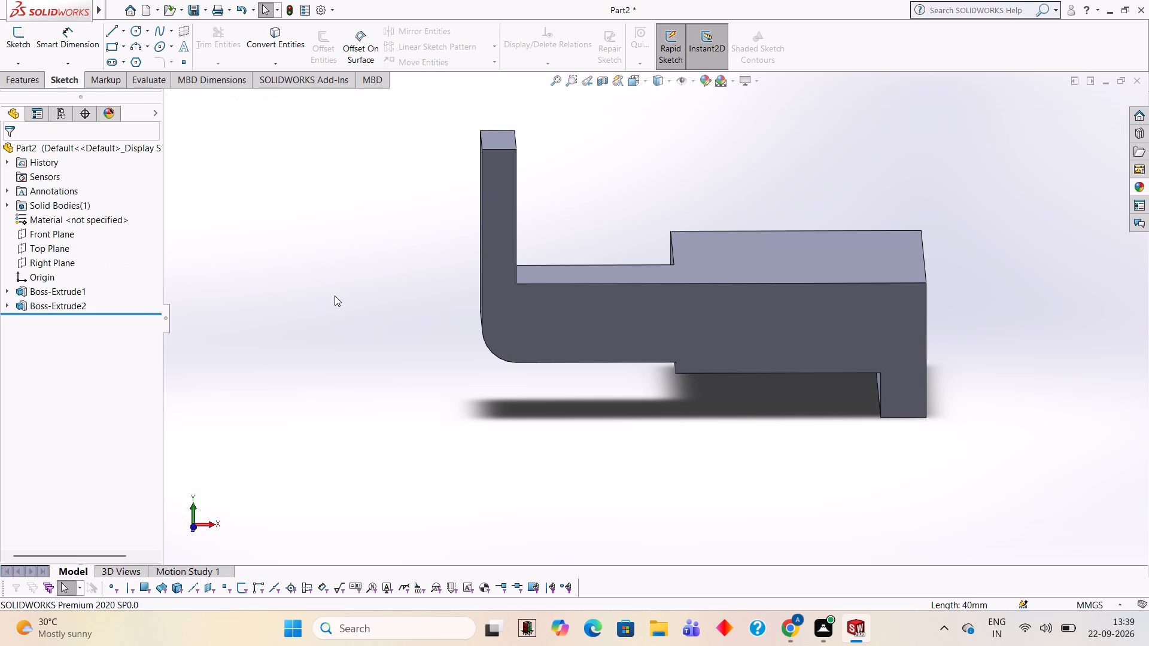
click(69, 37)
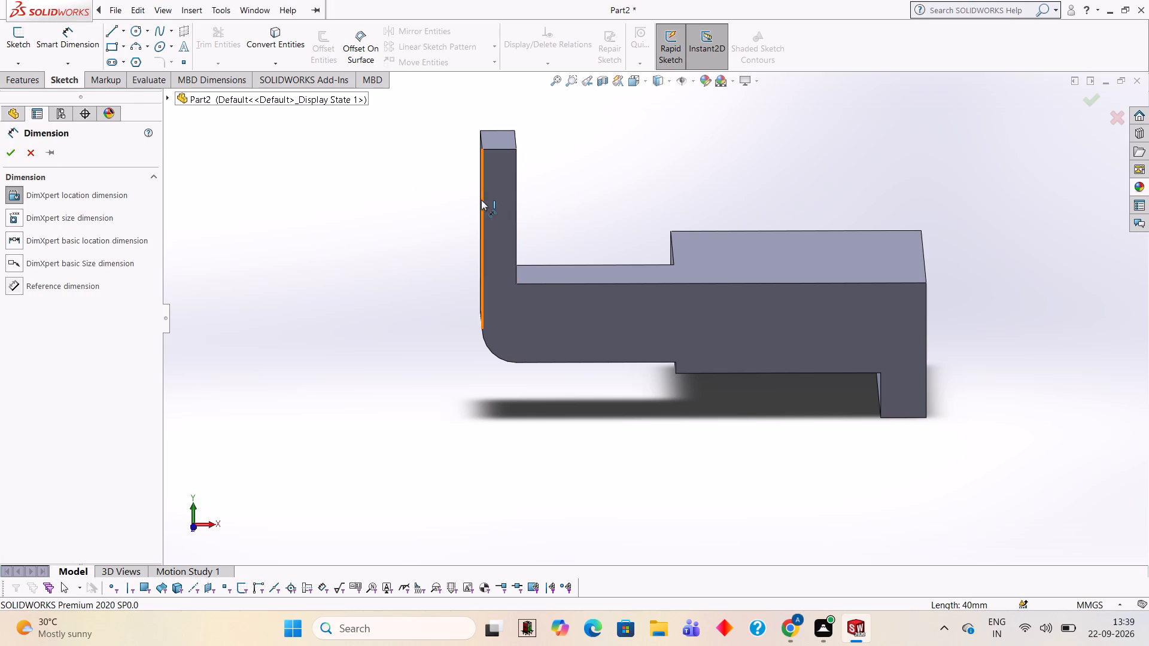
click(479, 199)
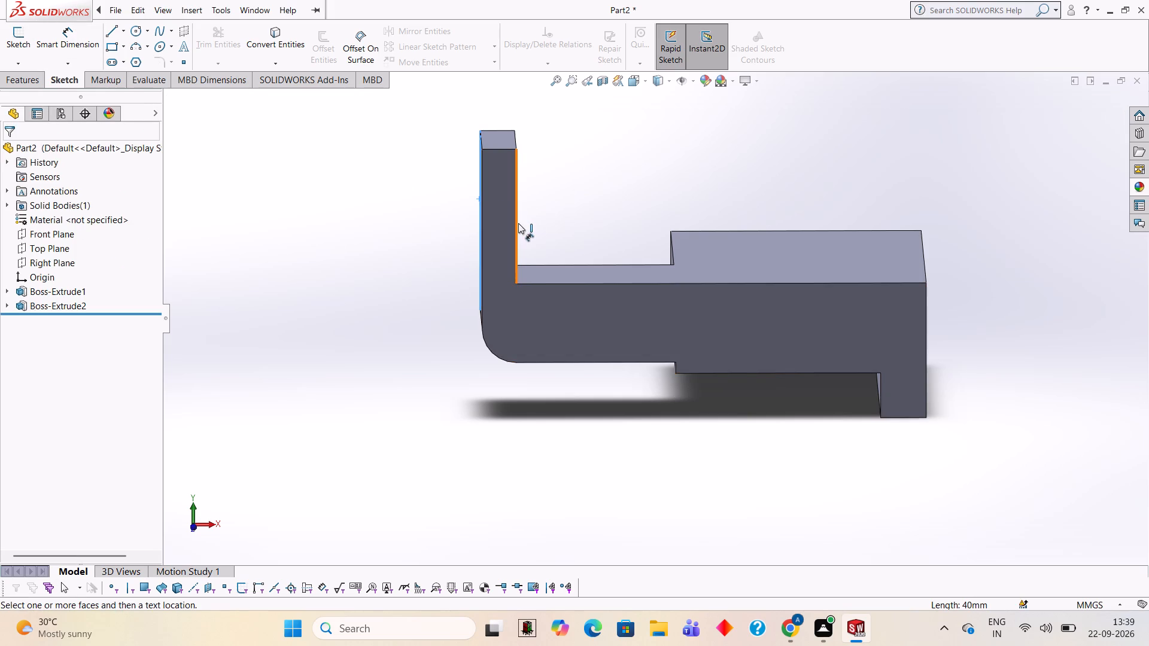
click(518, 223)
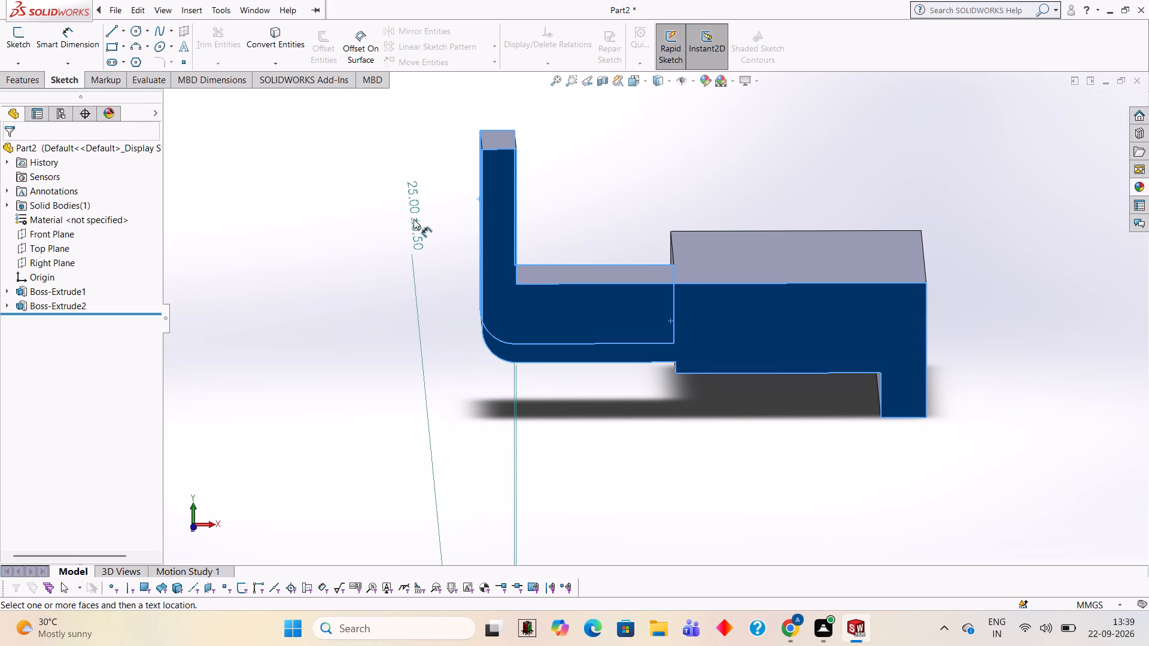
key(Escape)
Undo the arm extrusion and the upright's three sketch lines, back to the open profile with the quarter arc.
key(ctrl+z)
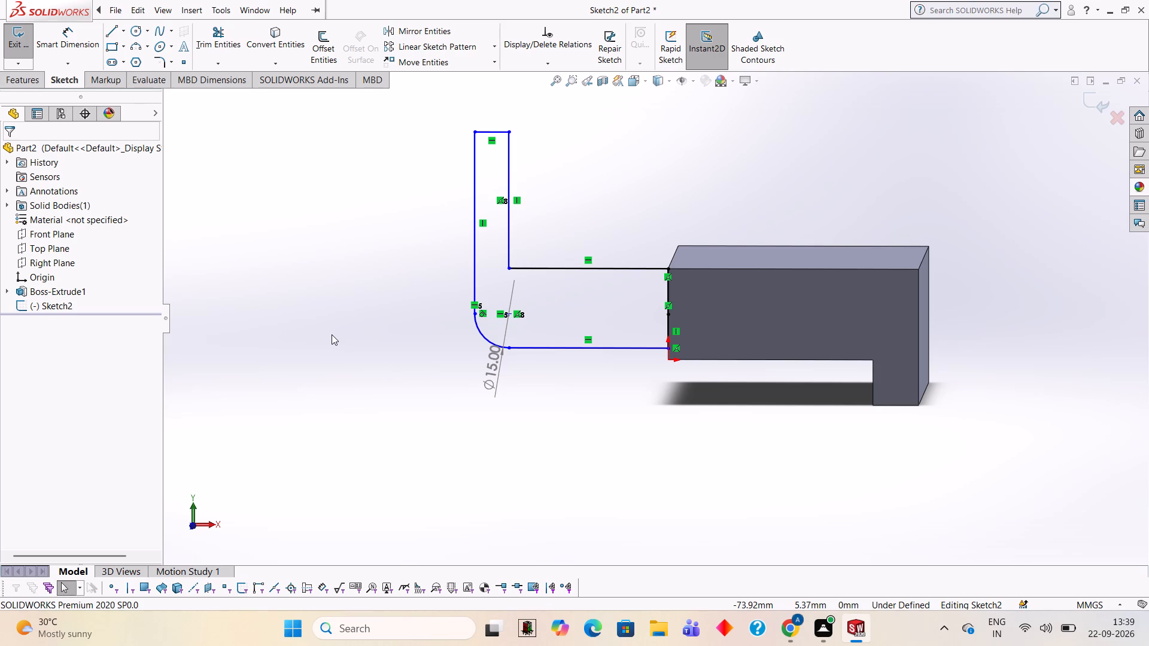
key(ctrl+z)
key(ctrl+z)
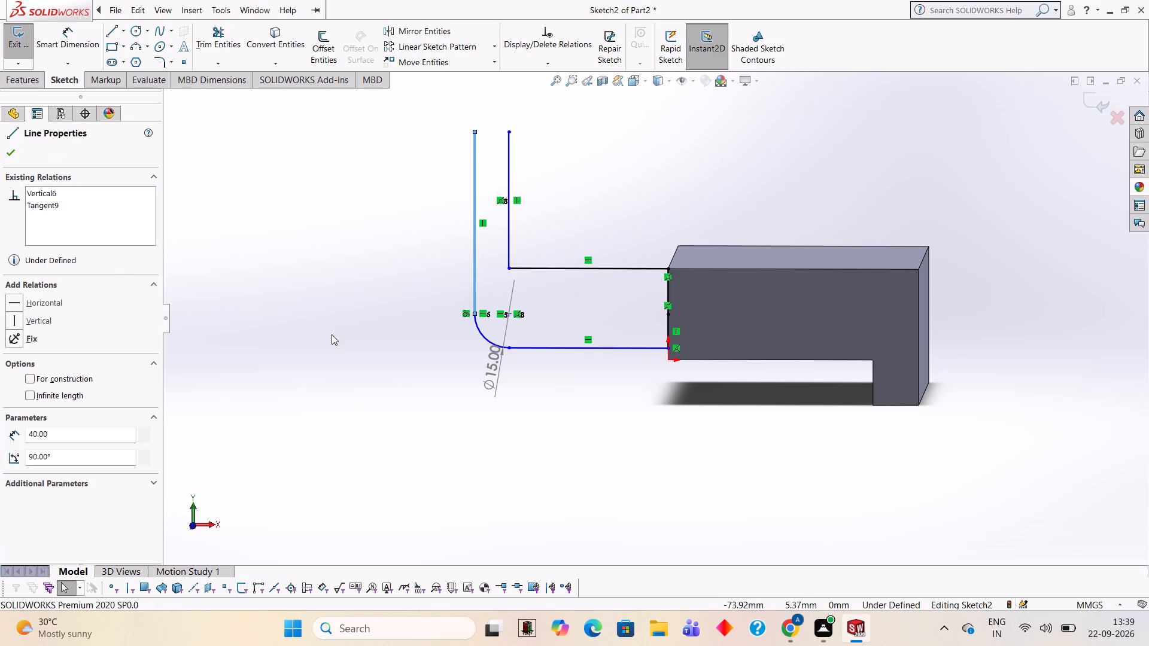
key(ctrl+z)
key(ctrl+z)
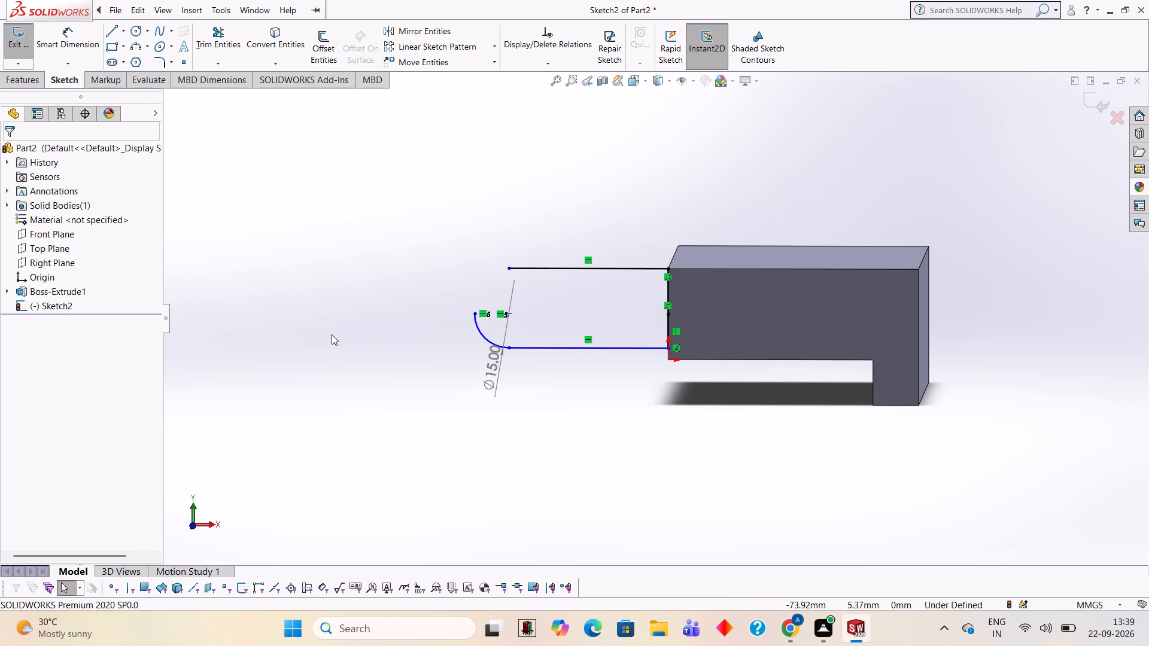
Undo the trims, the diameter line and the 15 mm circle, back to the three horizontal lines.
key(ctrl+z)
key(ctrl+z)
key(ctrl+z)
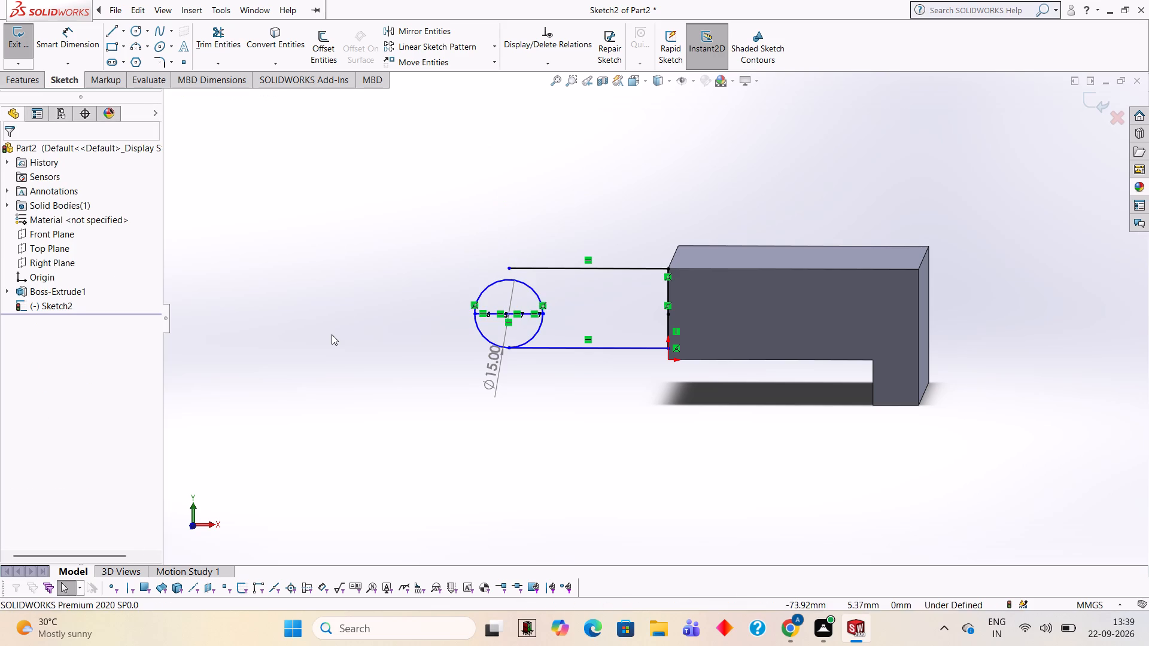
key(ctrl+z)
key(ctrl+z)
key(ctrl+z)
key(ctrl+z)
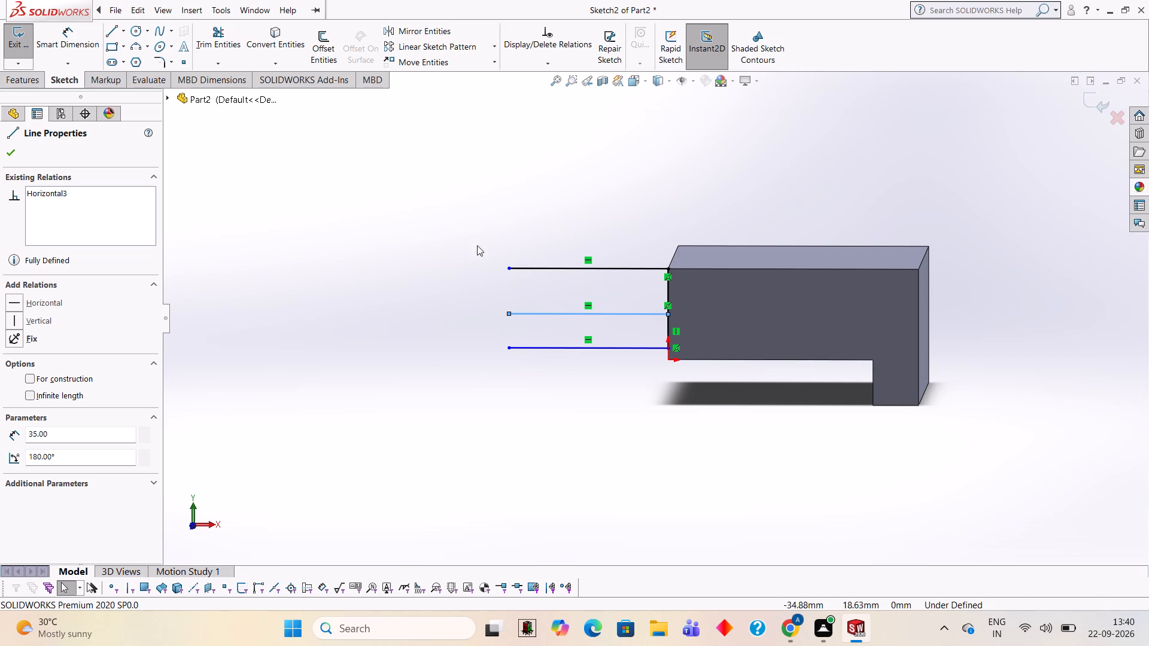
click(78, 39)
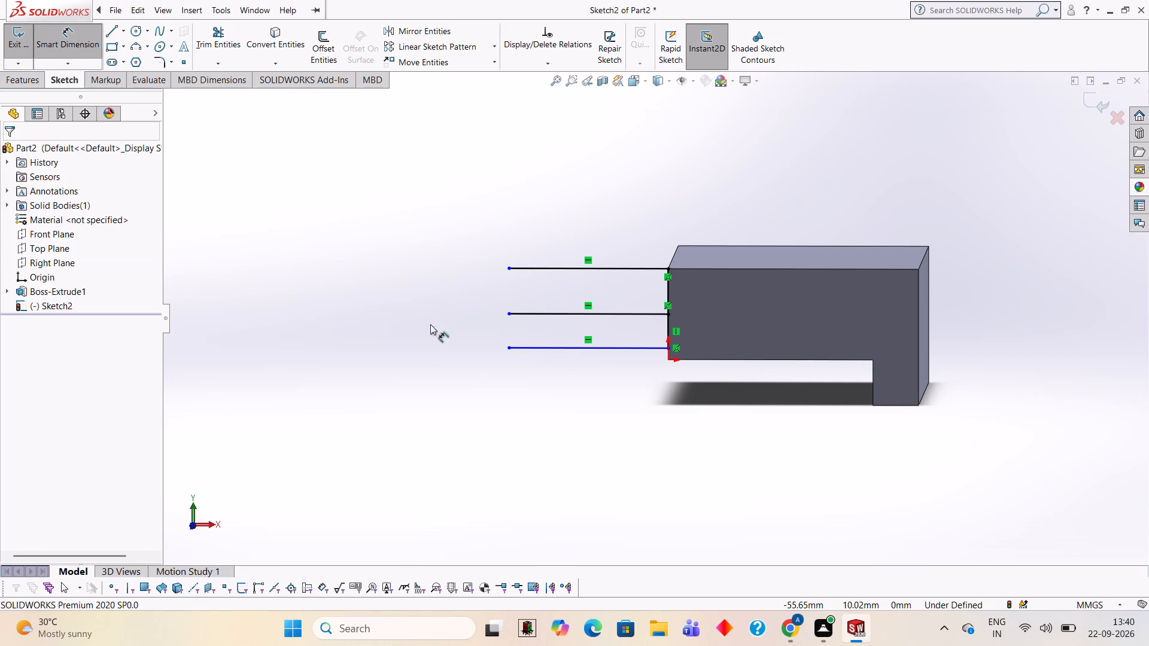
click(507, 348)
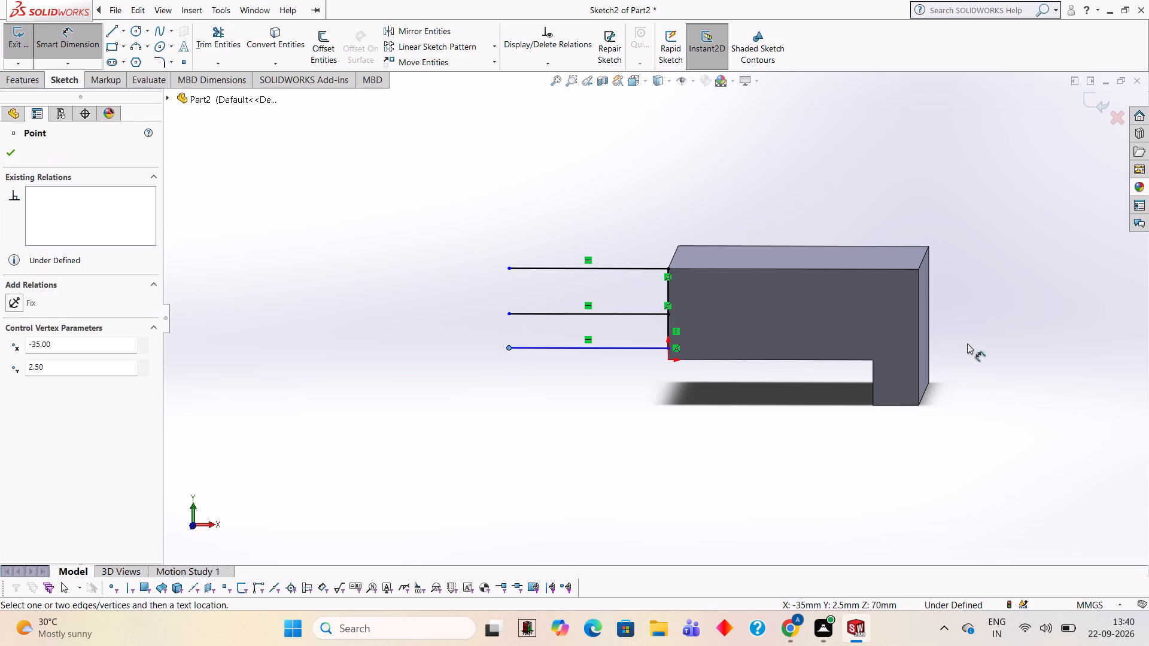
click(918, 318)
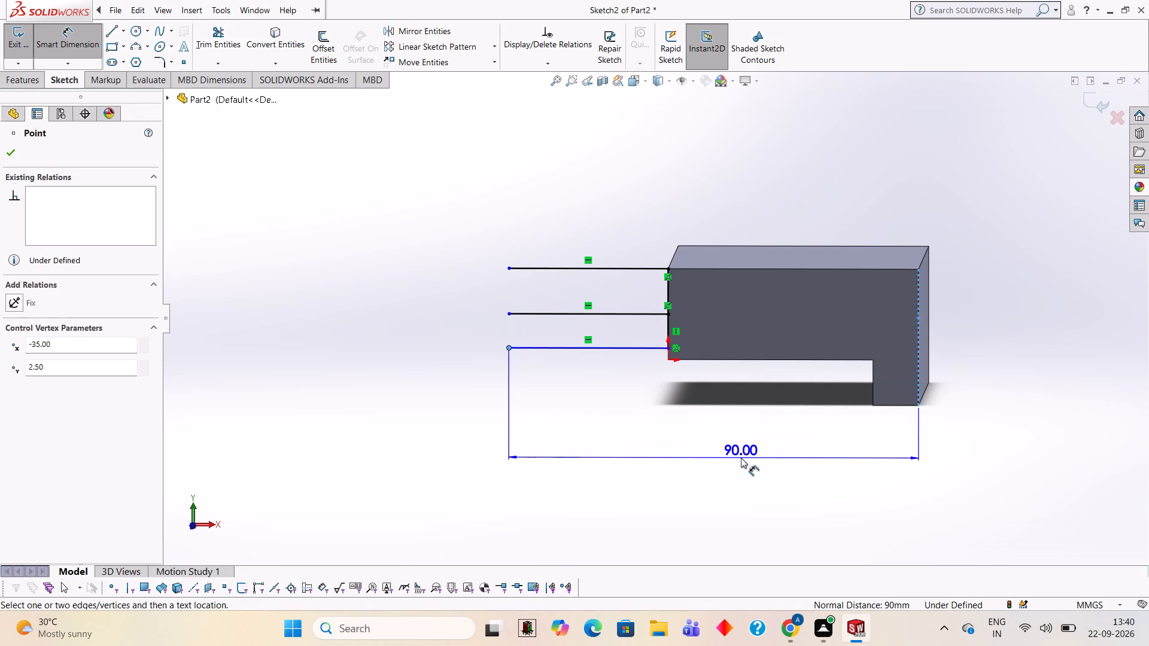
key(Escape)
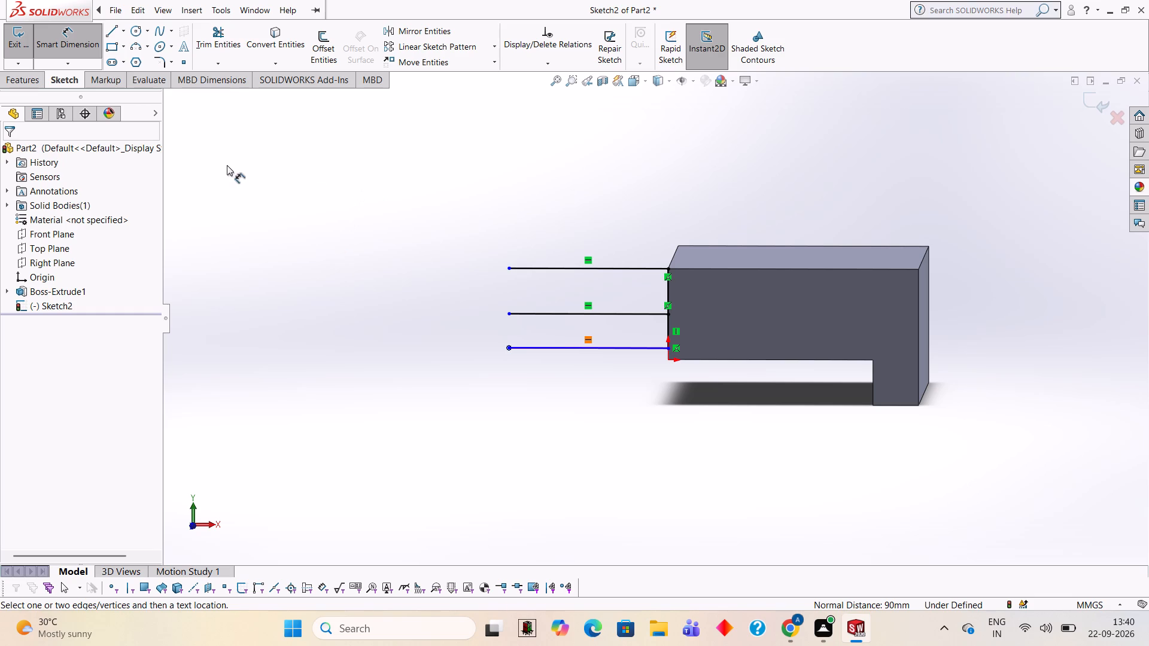
Sketch a 15 mm diameter circle centred on the free end of the middle horizontal line.
click(133, 26)
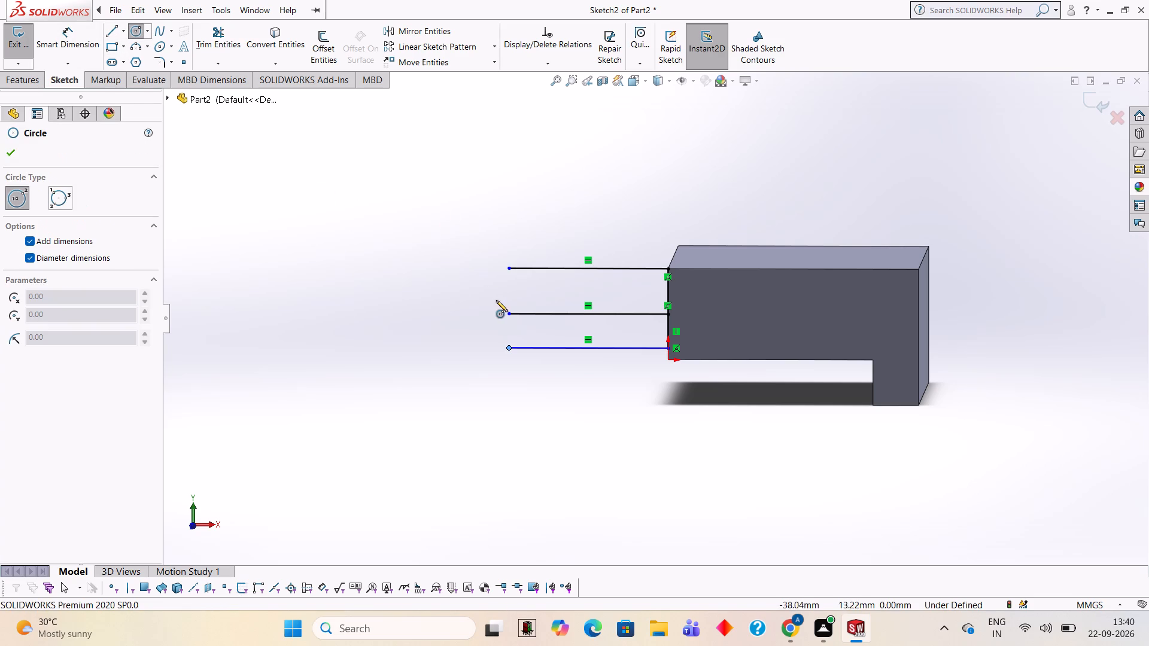
click(507, 314)
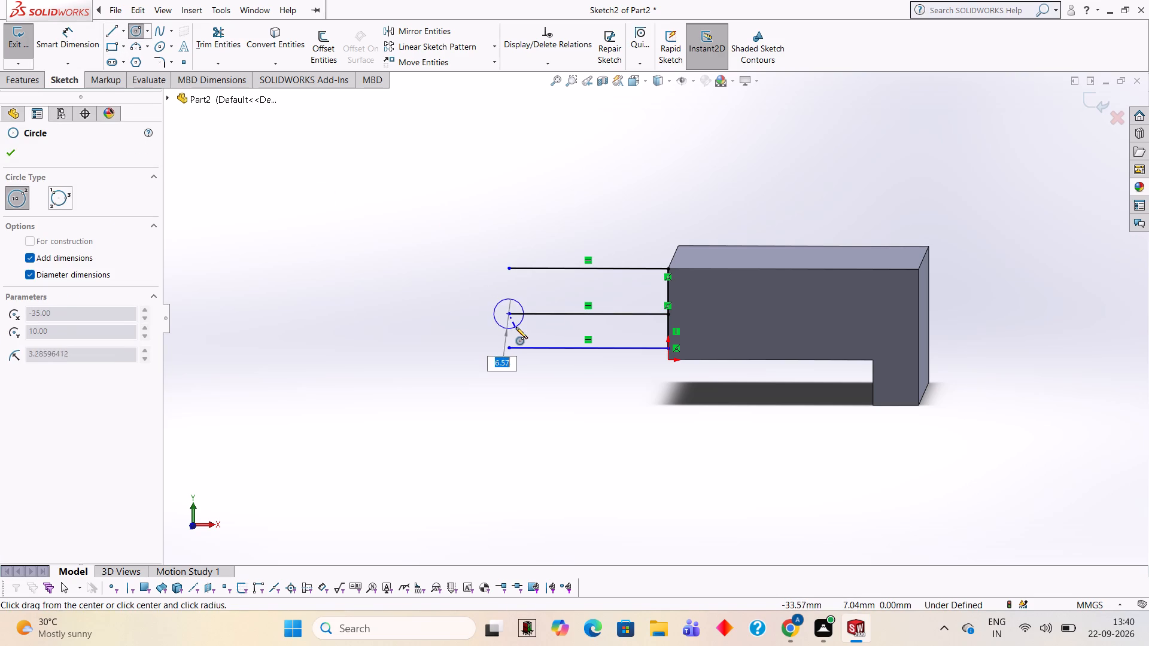
text(15)
key(Return)
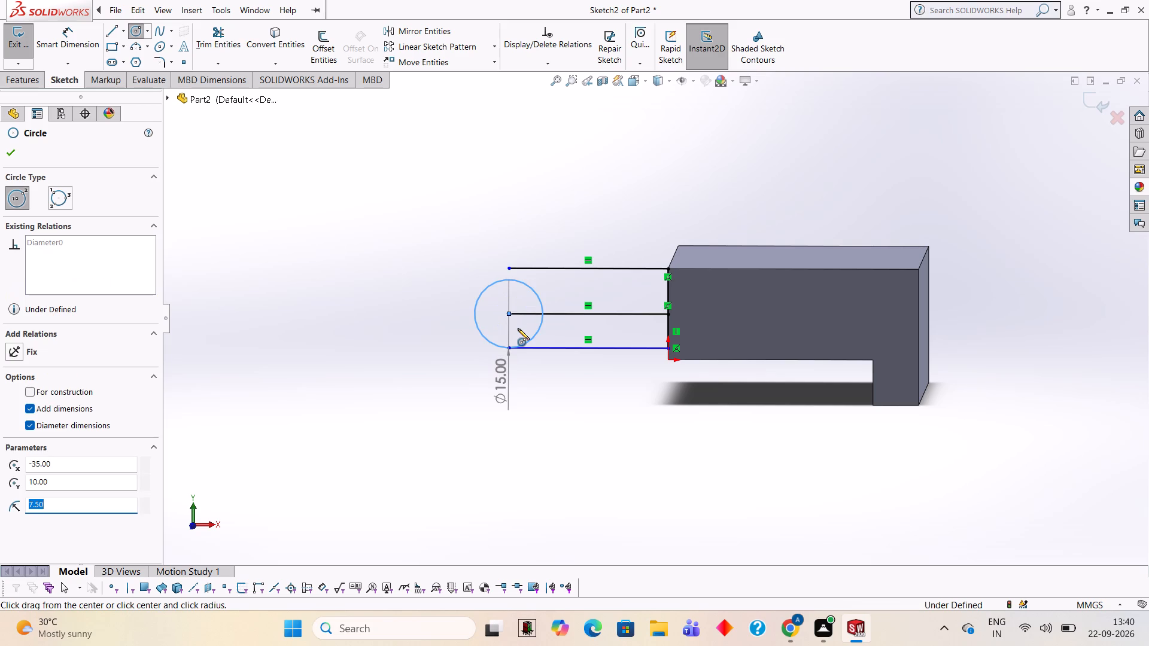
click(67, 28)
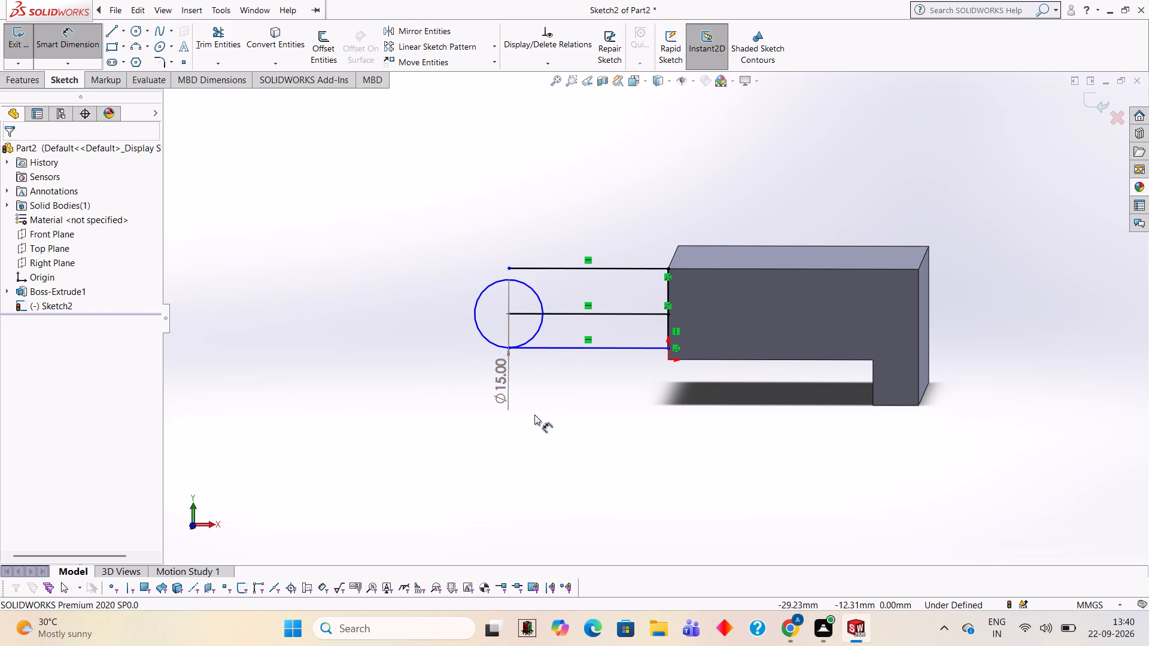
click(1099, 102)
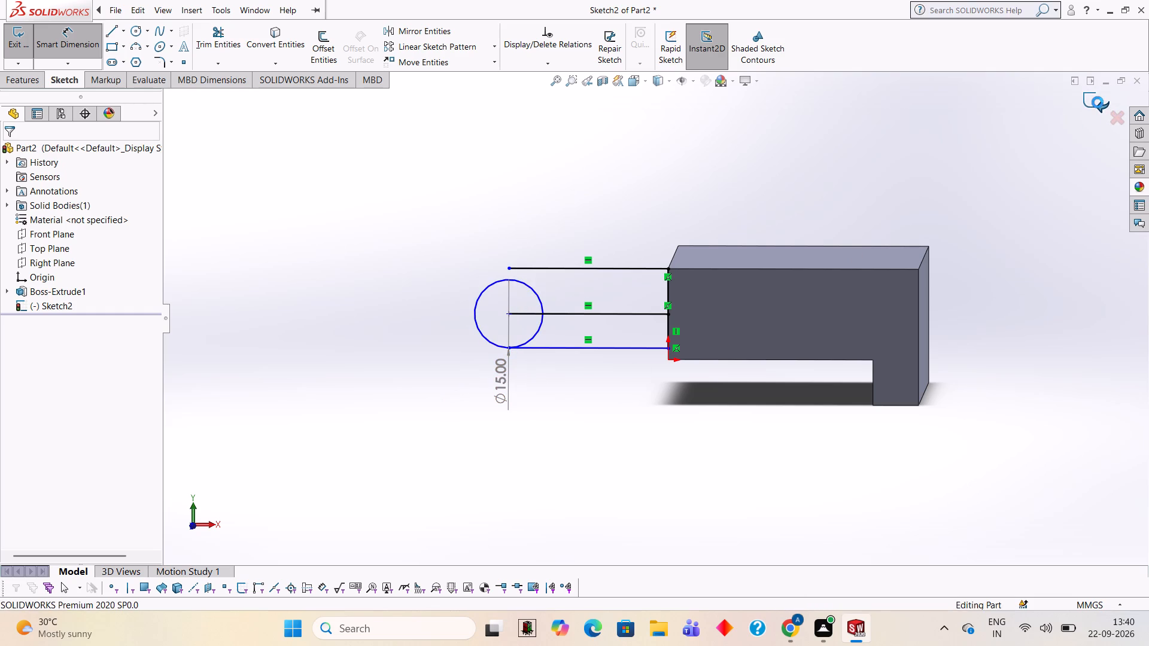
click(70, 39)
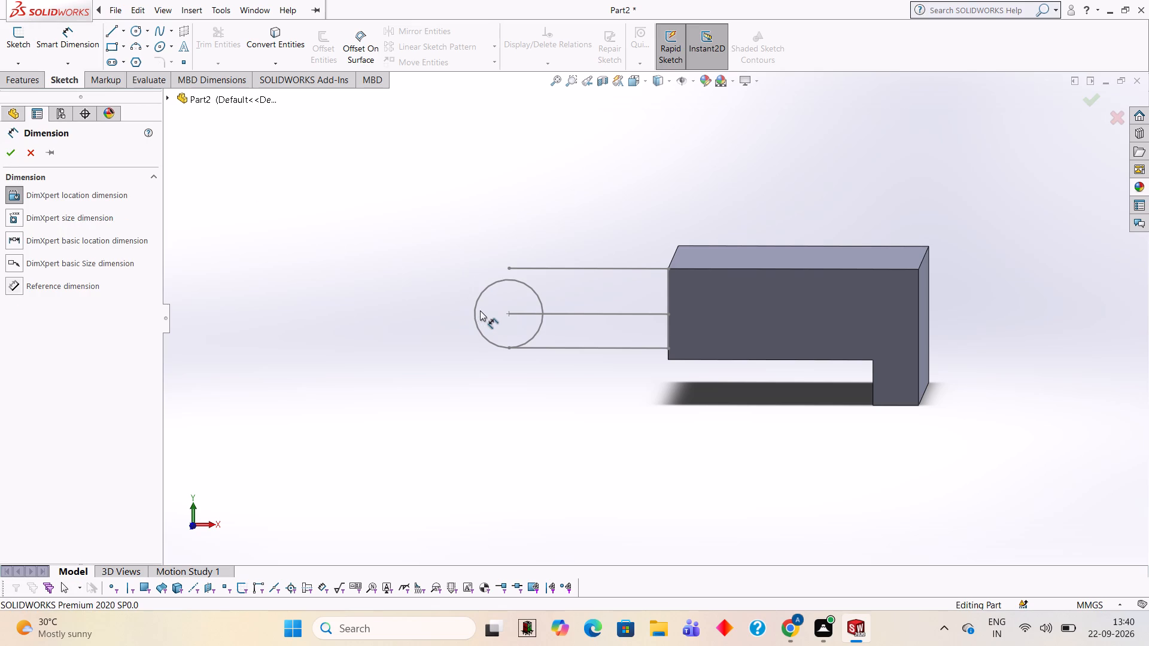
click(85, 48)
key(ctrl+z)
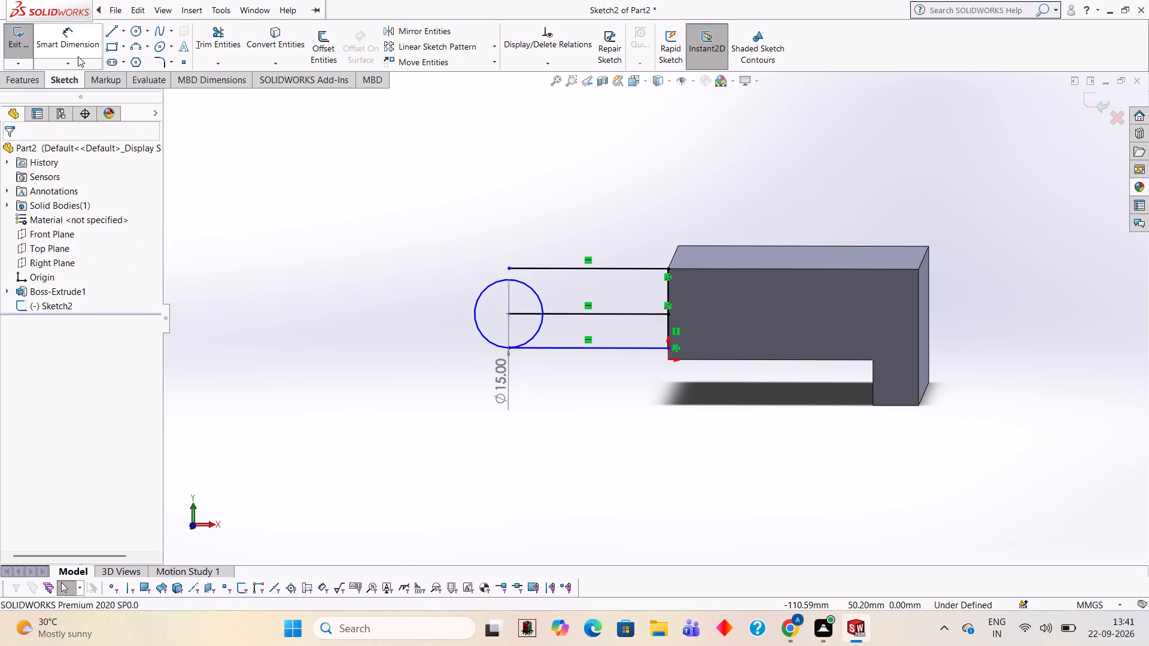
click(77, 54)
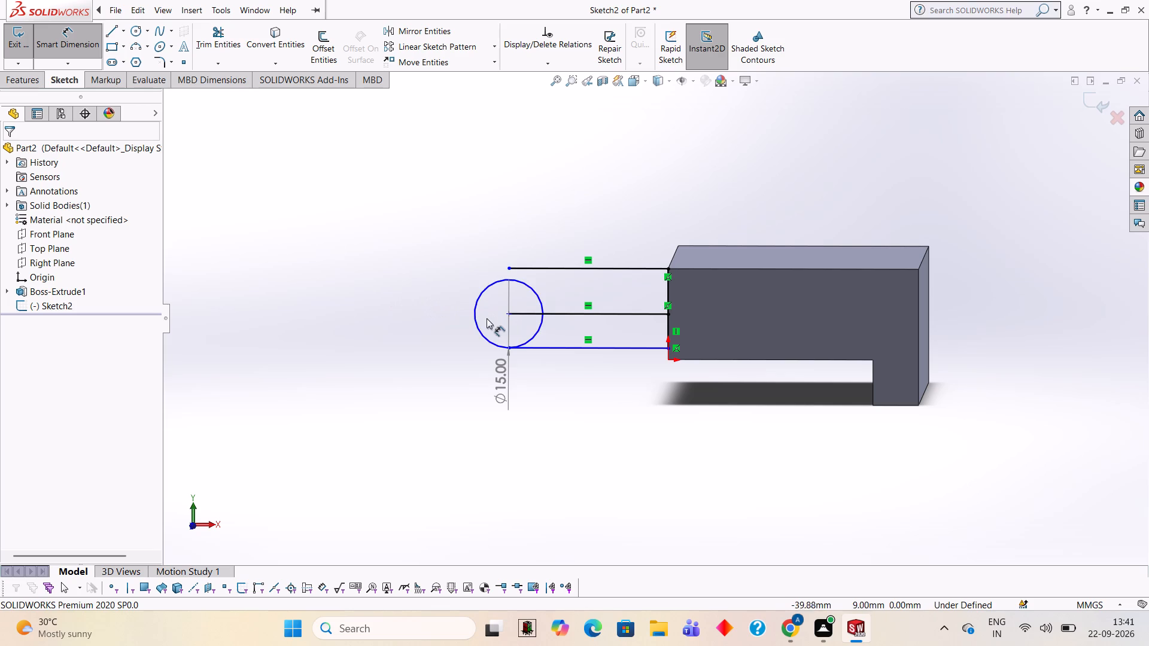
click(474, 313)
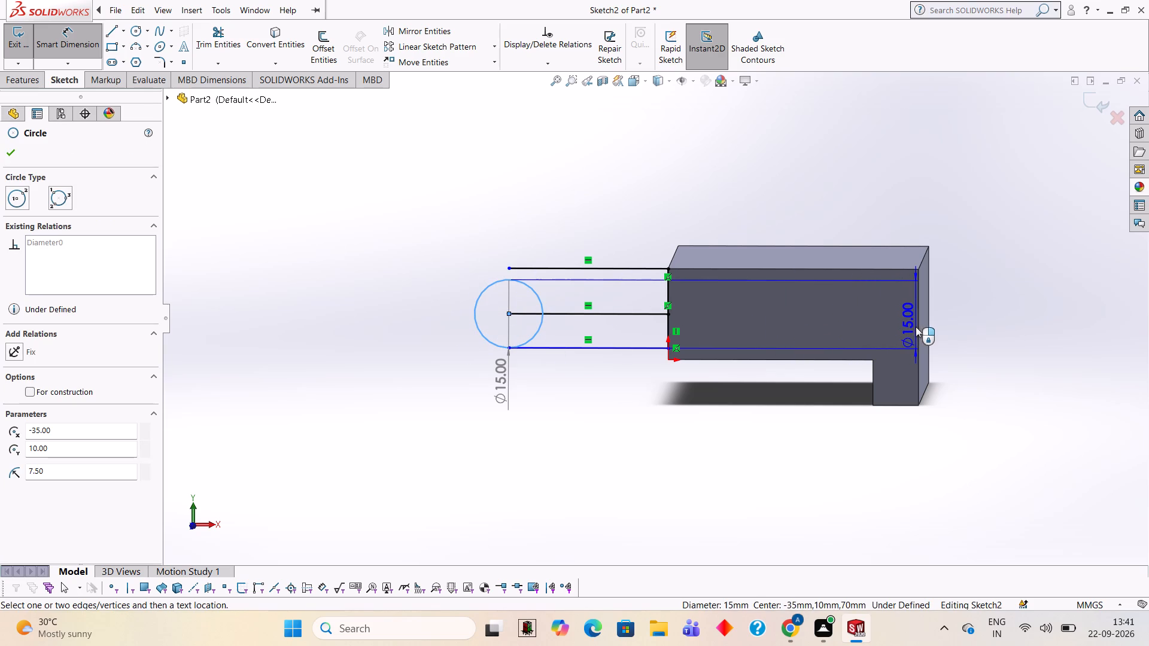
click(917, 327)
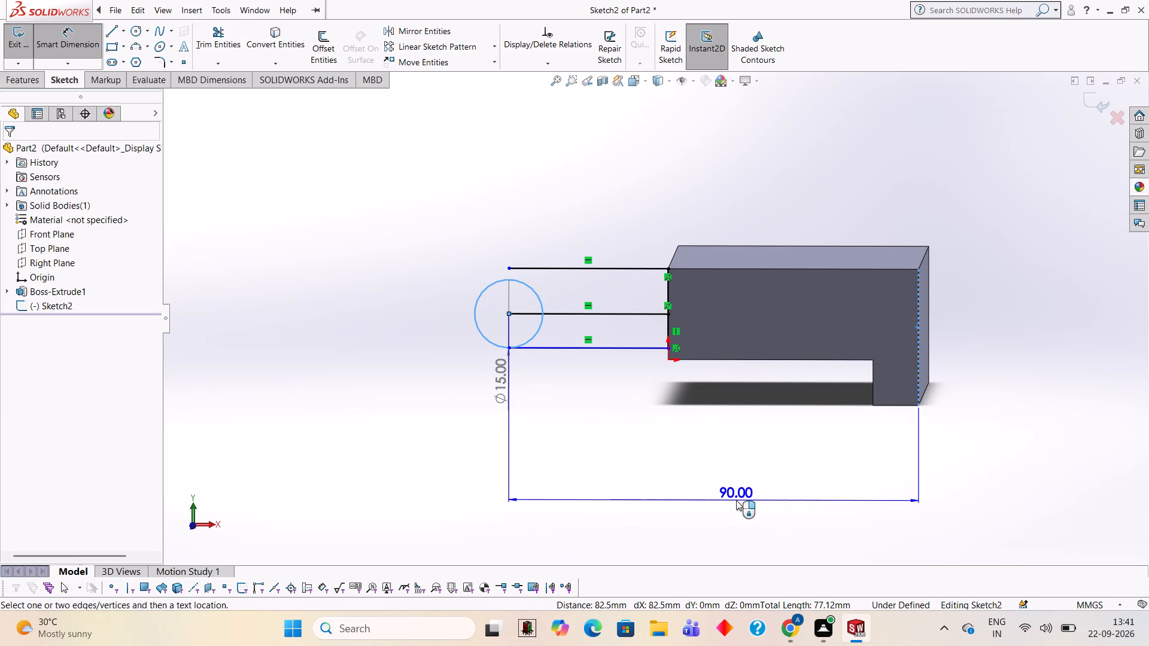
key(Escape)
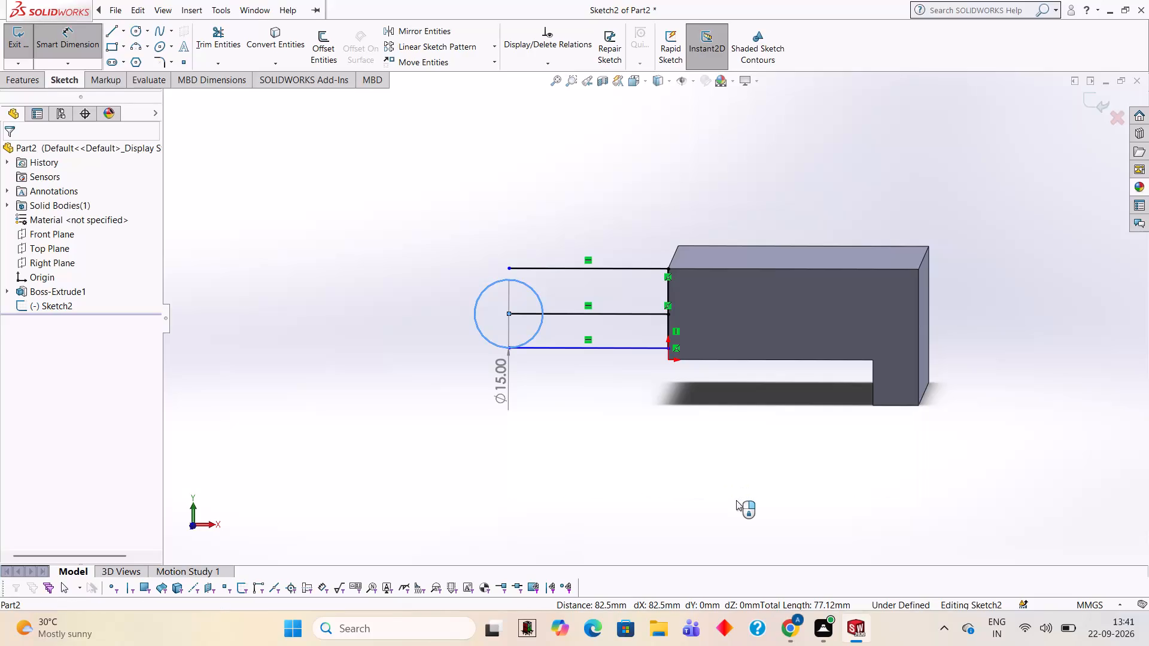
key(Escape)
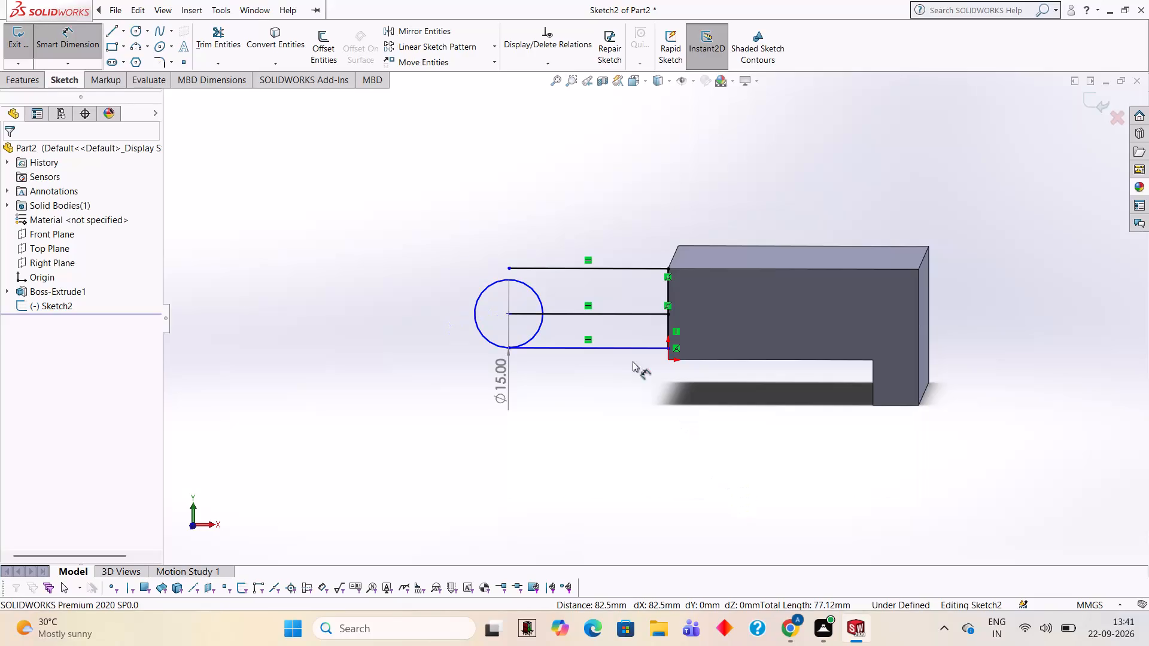
Sketch a 7.5 mm horizontal line from the circle's centre outward to its quadrant point farthest from the block.
click(114, 25)
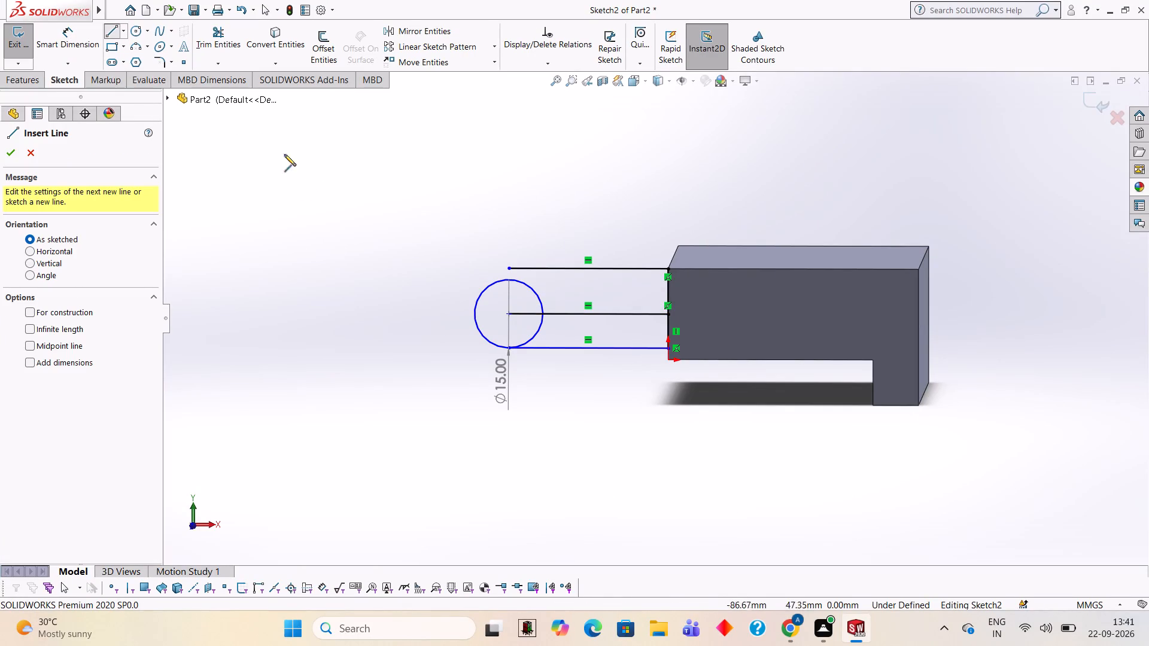
click(509, 315)
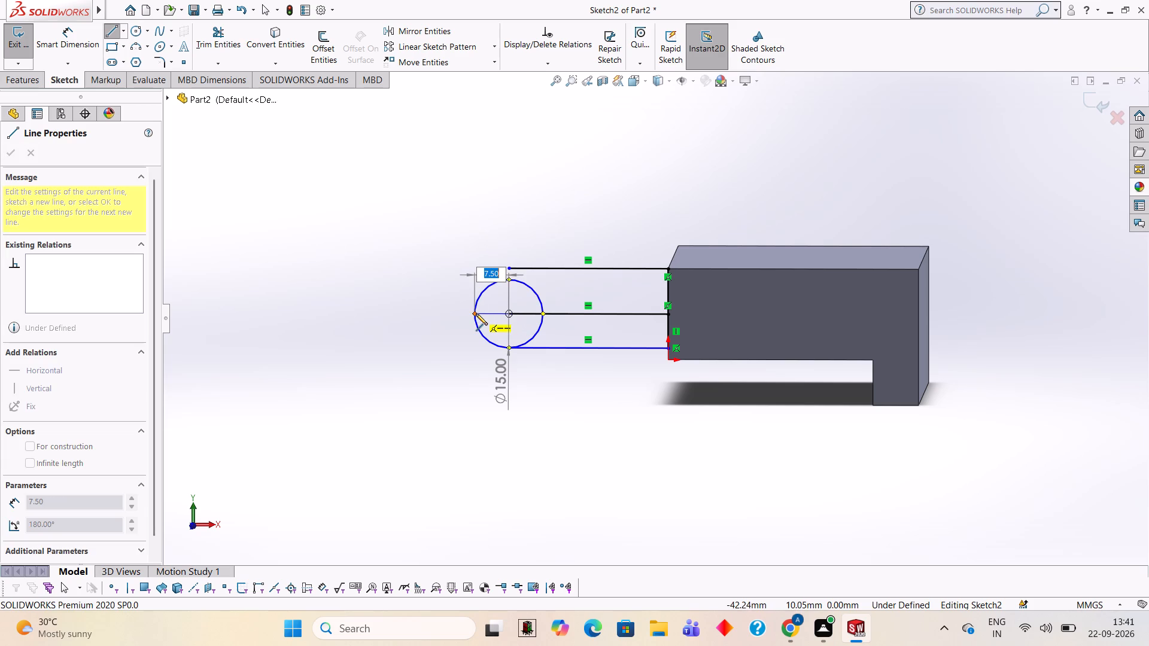
click(476, 313)
key(Escape)
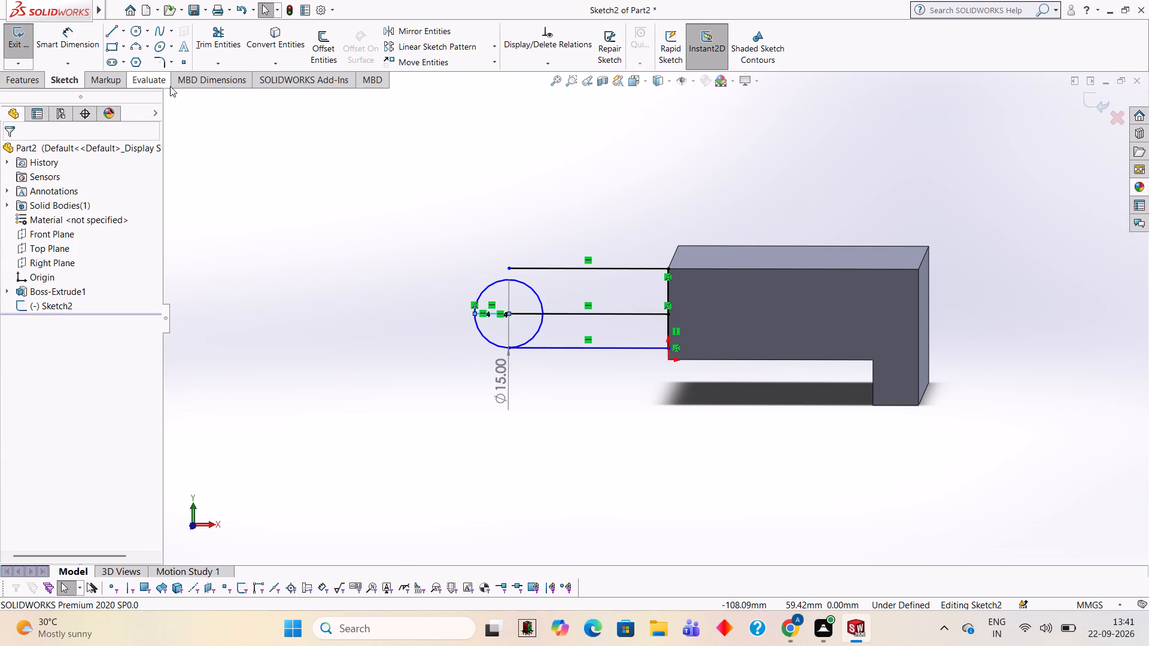
Dimension the short radius line's outer end to the block's far vertical edge at 105 mm.
click(98, 33)
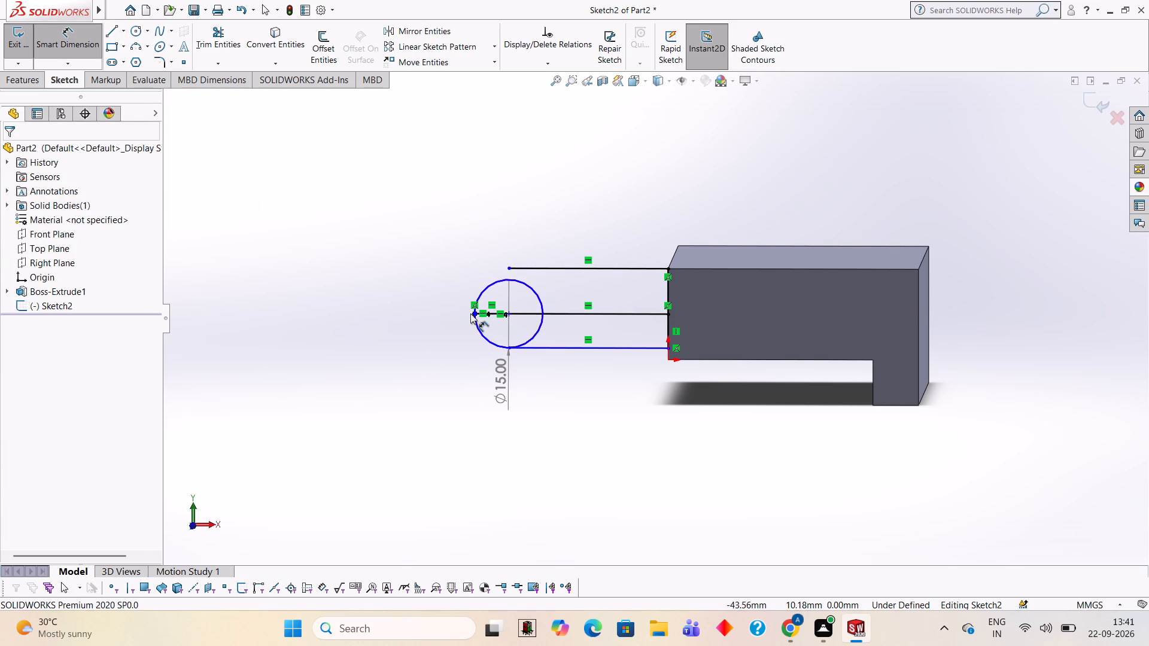
click(474, 313)
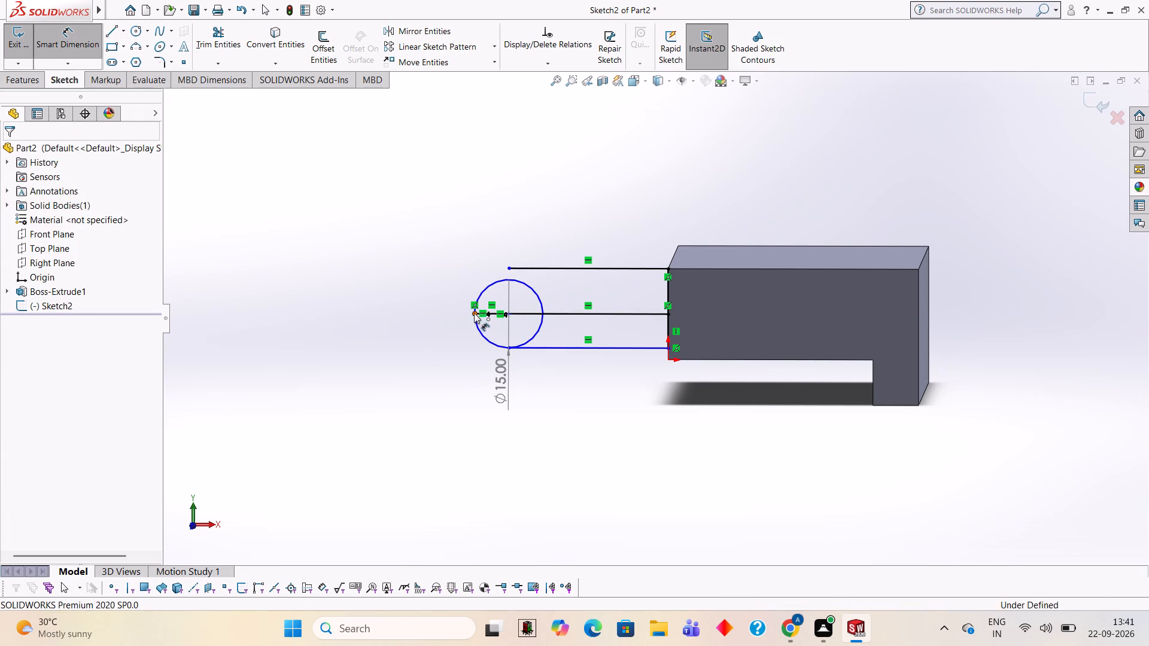
click(919, 327)
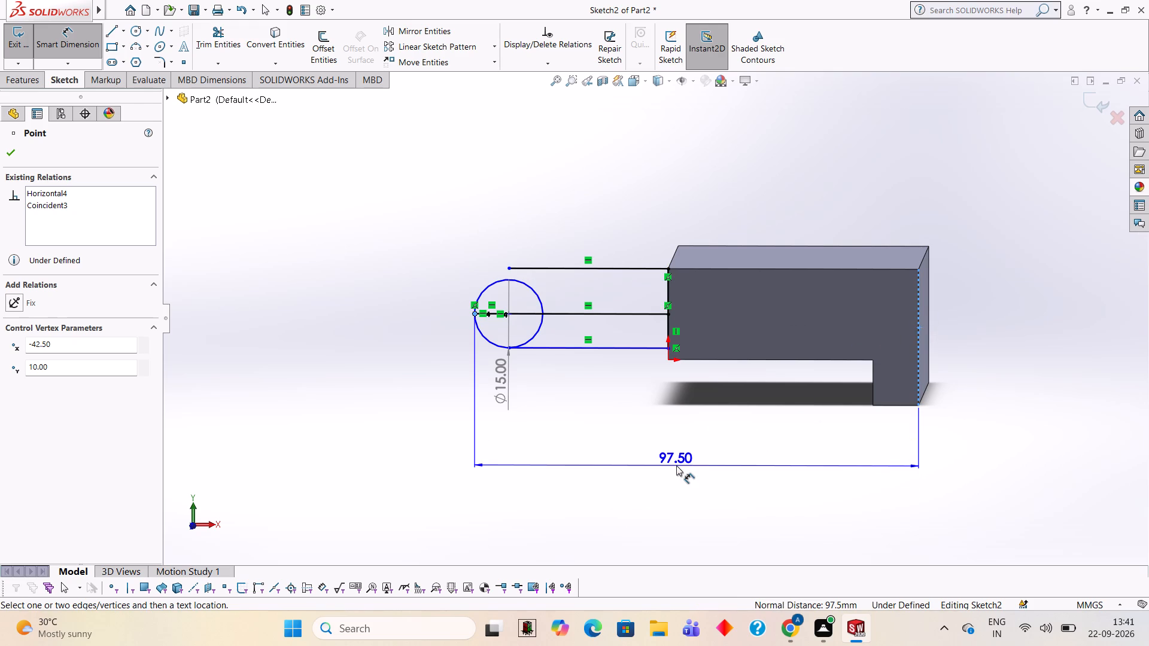
text(105)
key(Return)
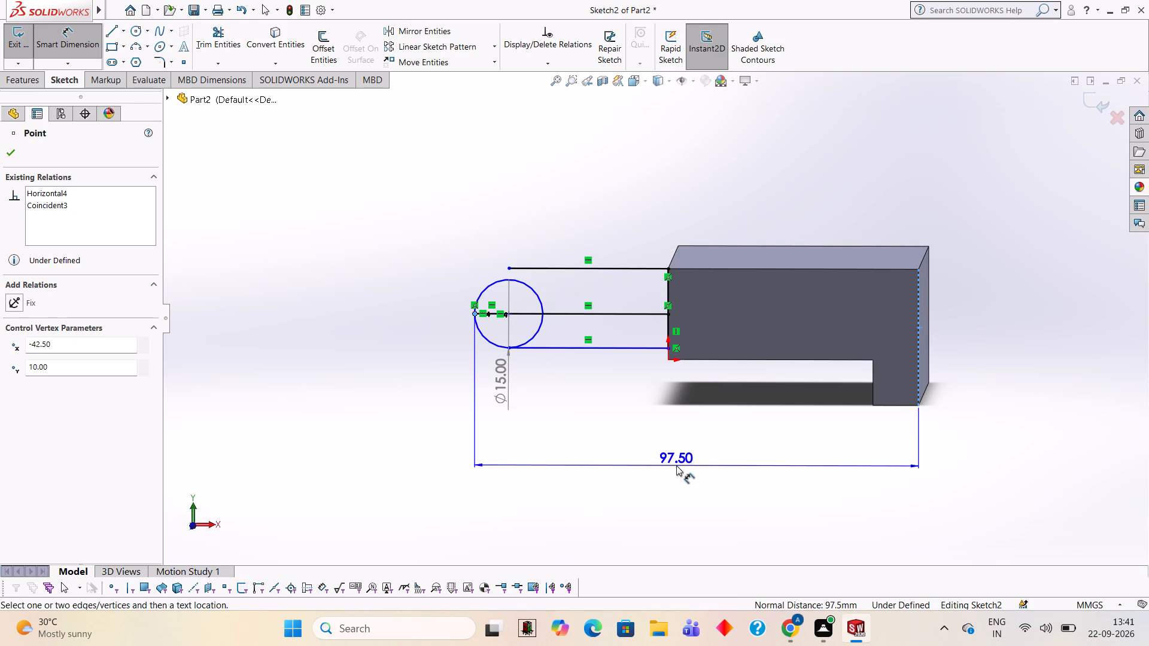
click(685, 465)
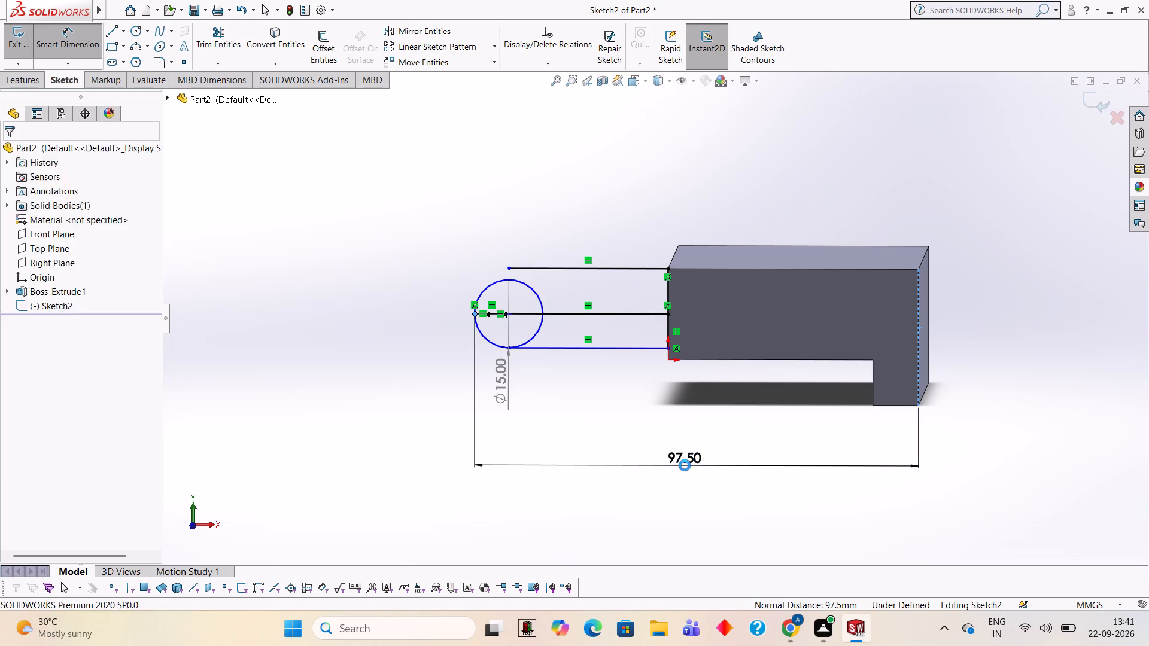
text(105)
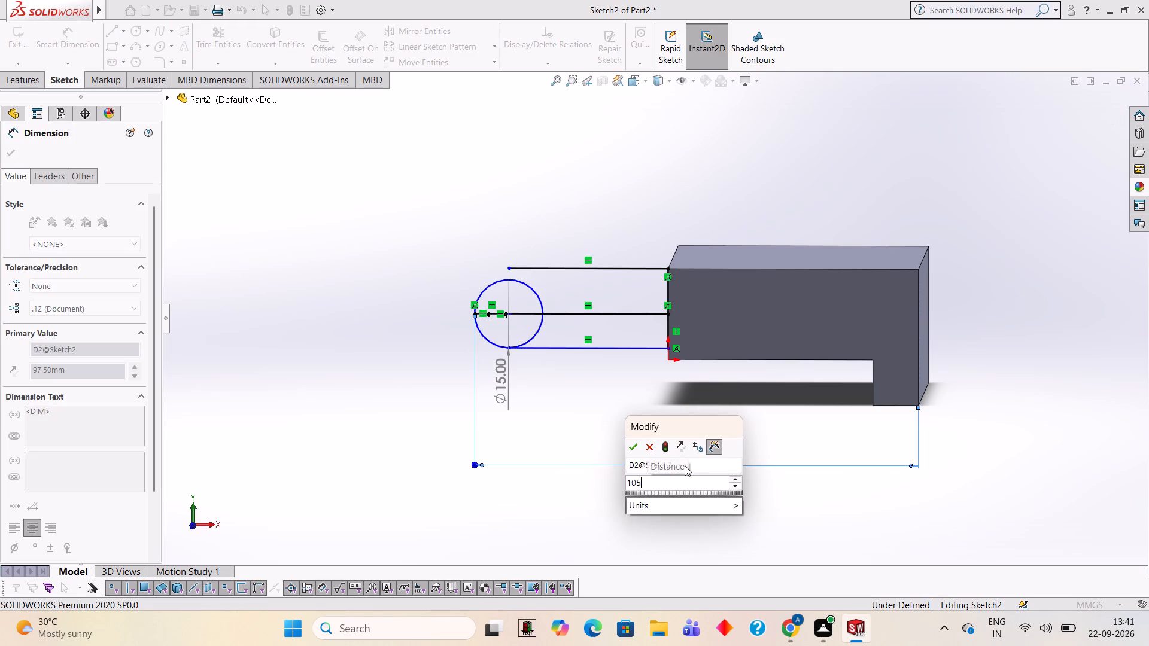
key(Return)
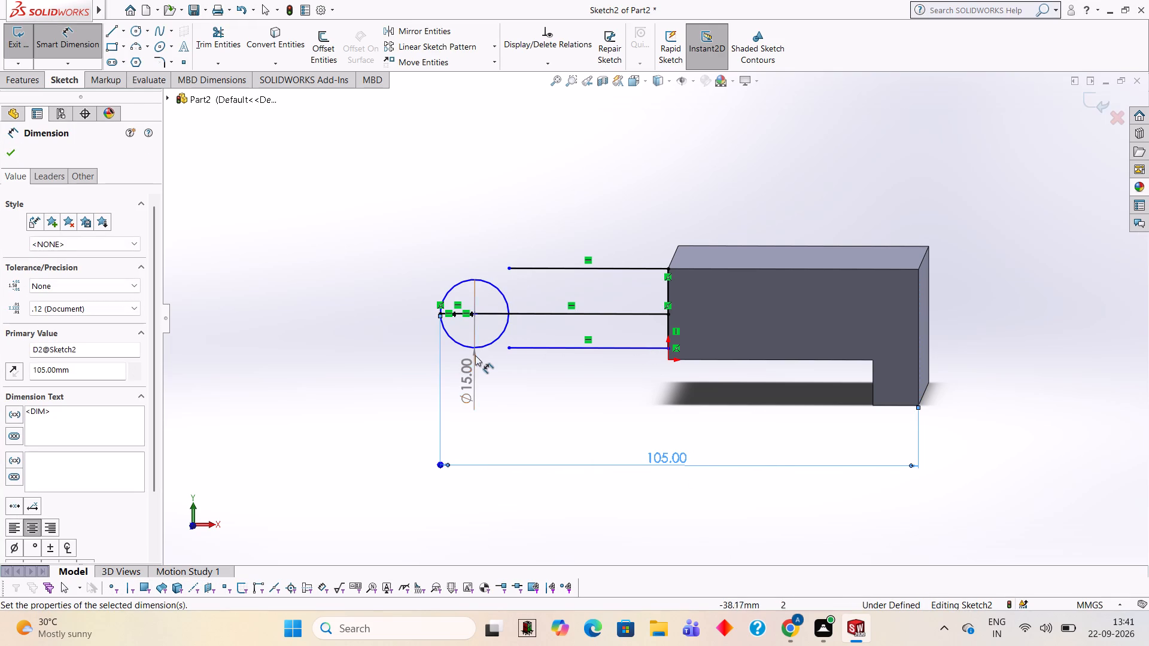
key(Escape)
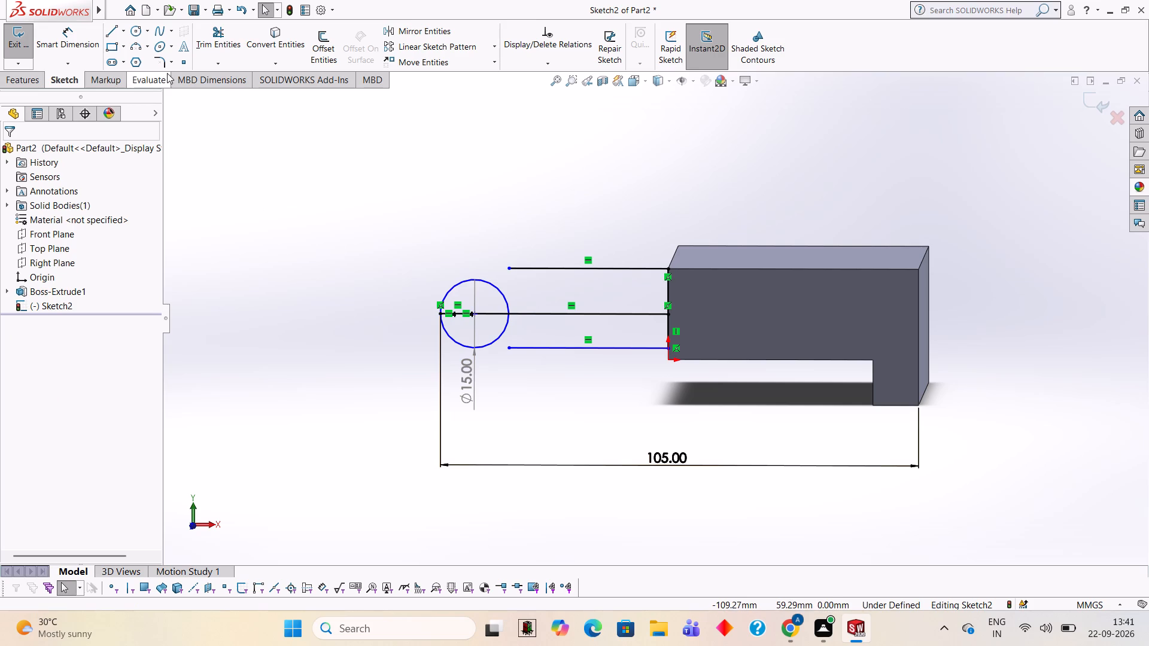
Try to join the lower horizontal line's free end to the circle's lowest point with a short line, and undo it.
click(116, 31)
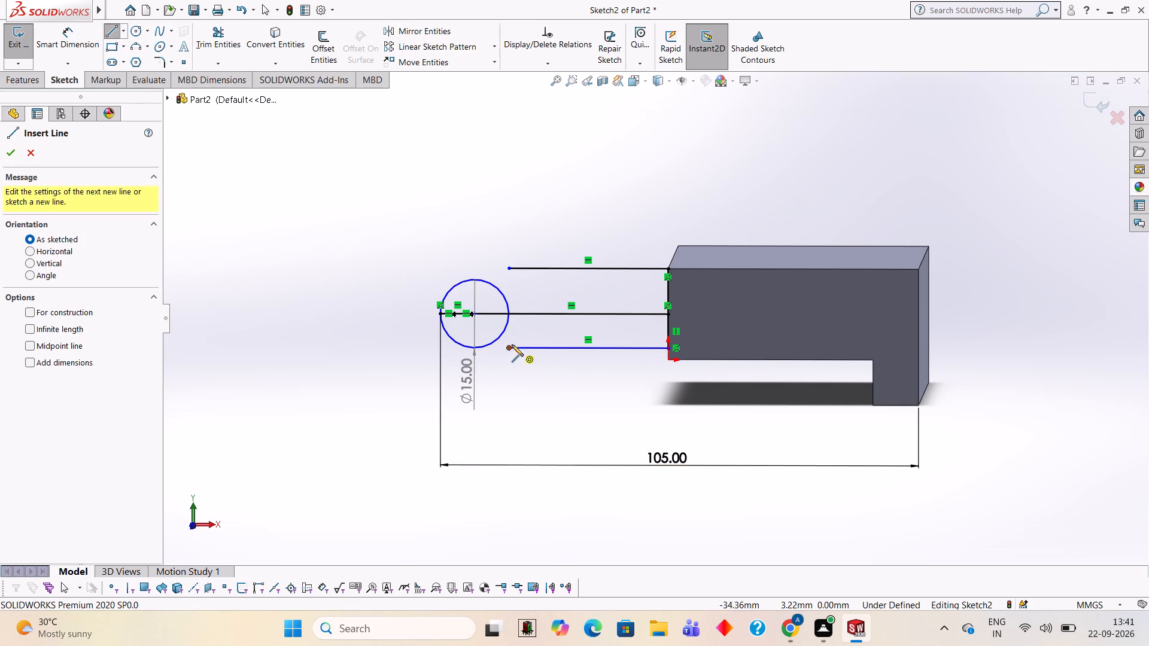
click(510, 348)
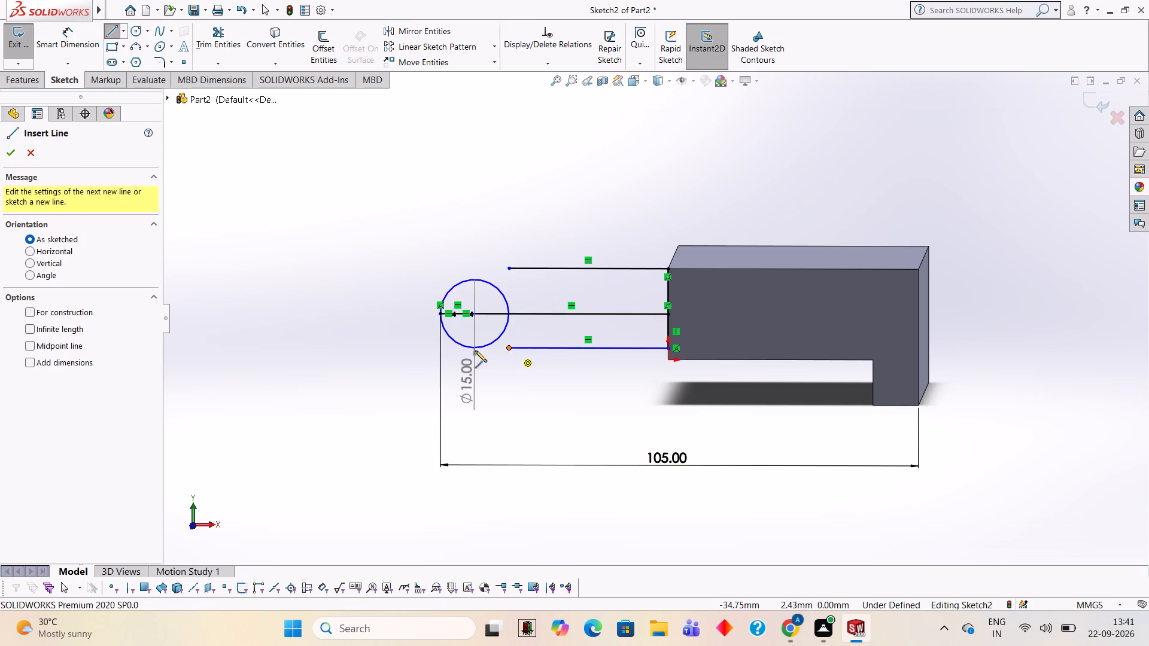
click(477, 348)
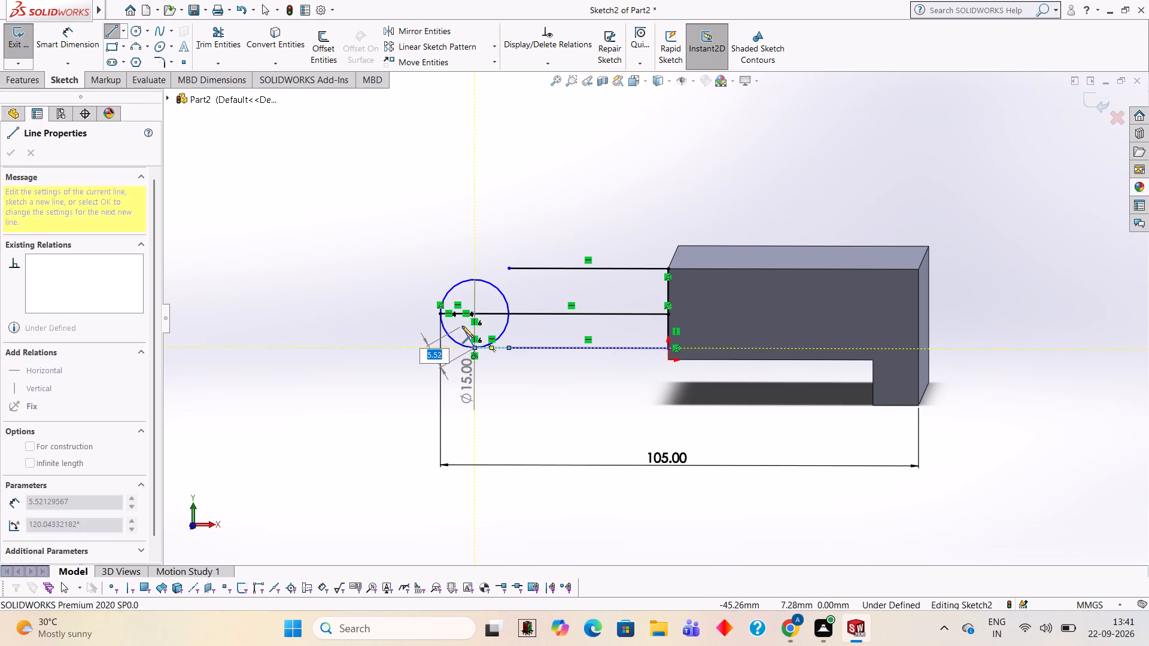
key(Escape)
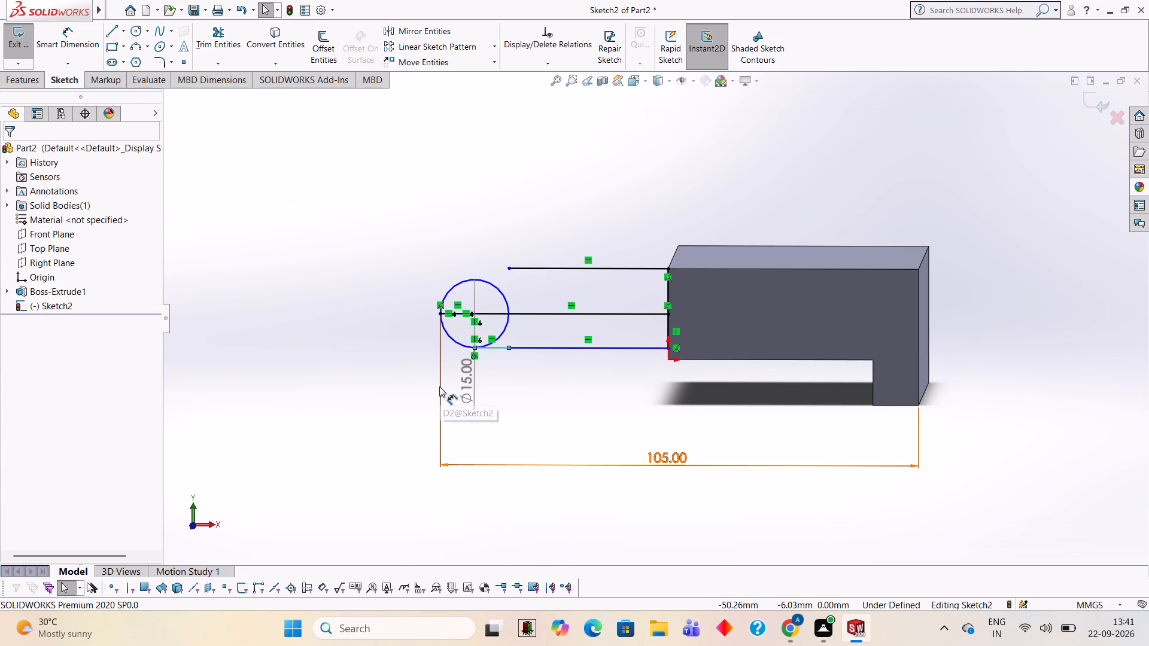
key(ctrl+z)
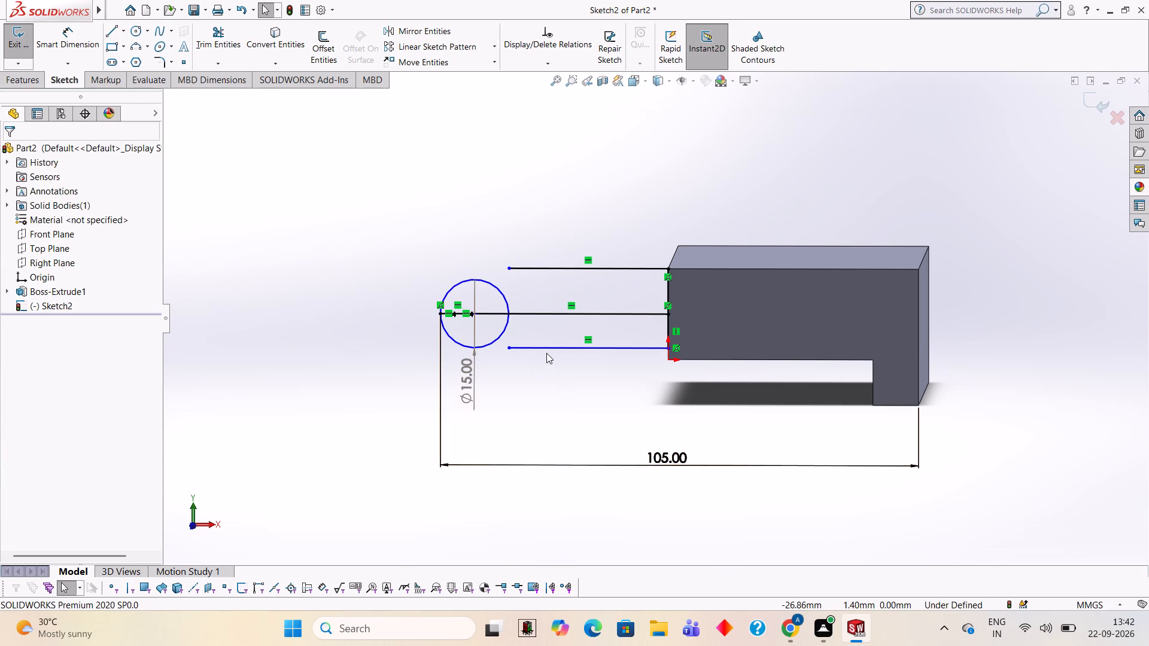
Delete the lower of the three horizontal lines, below the circle's centre line.
click(554, 351)
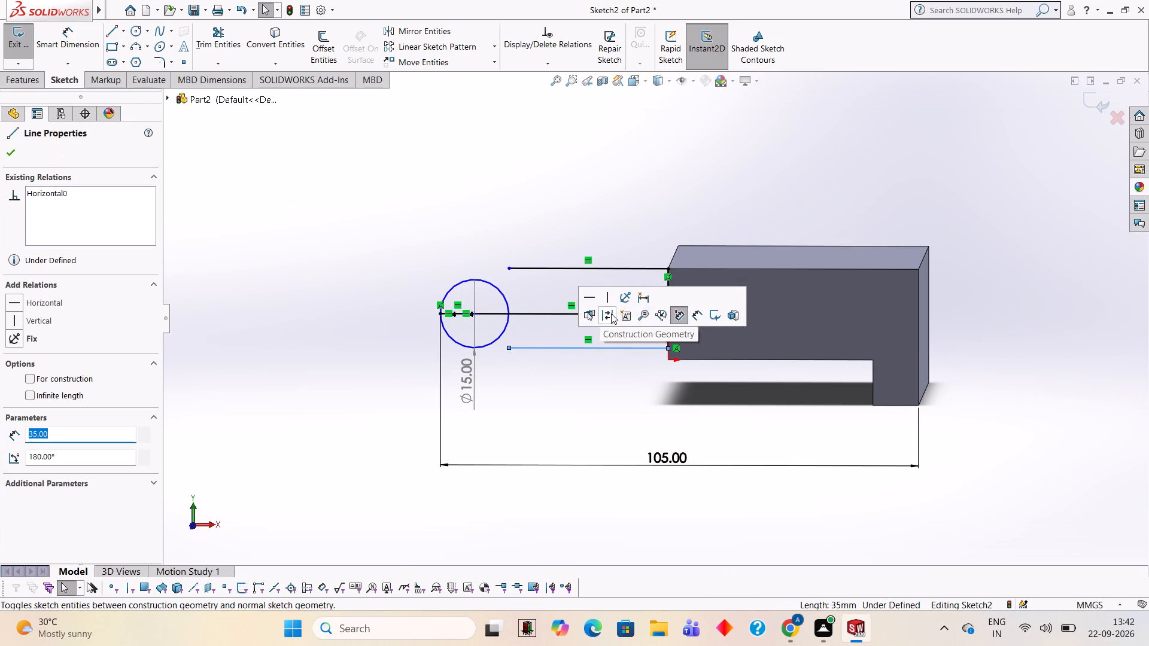
key(Delete)
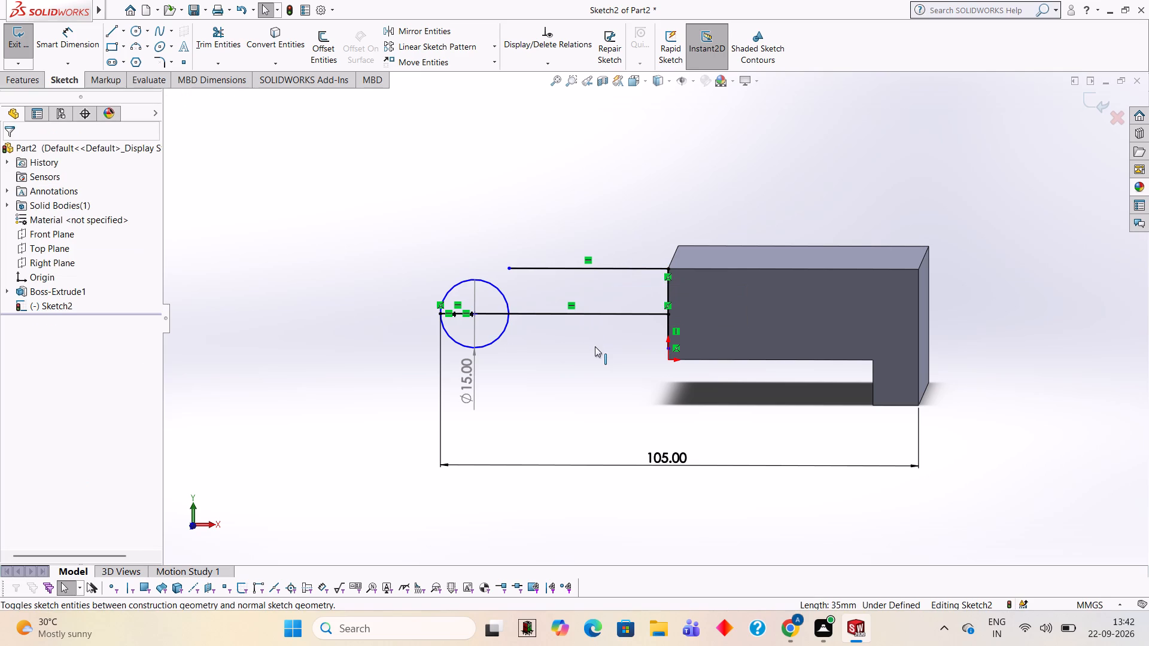
Sketch a horizontal line from the block's near vertical edge to the circle's lowest point.
click(115, 25)
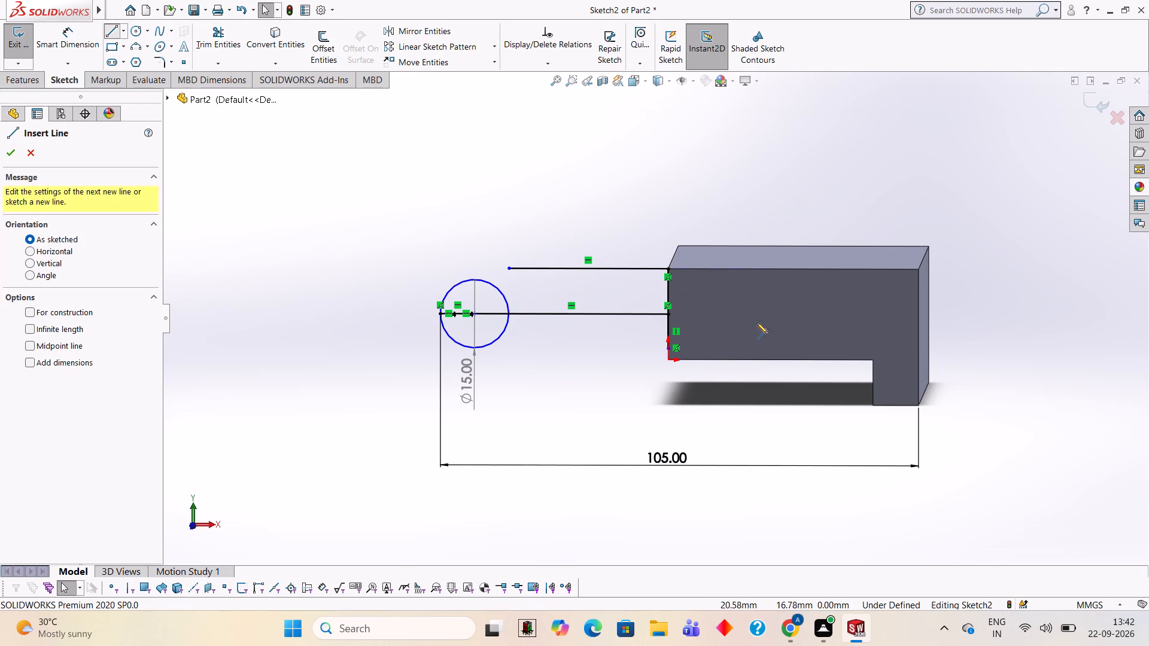
click(668, 347)
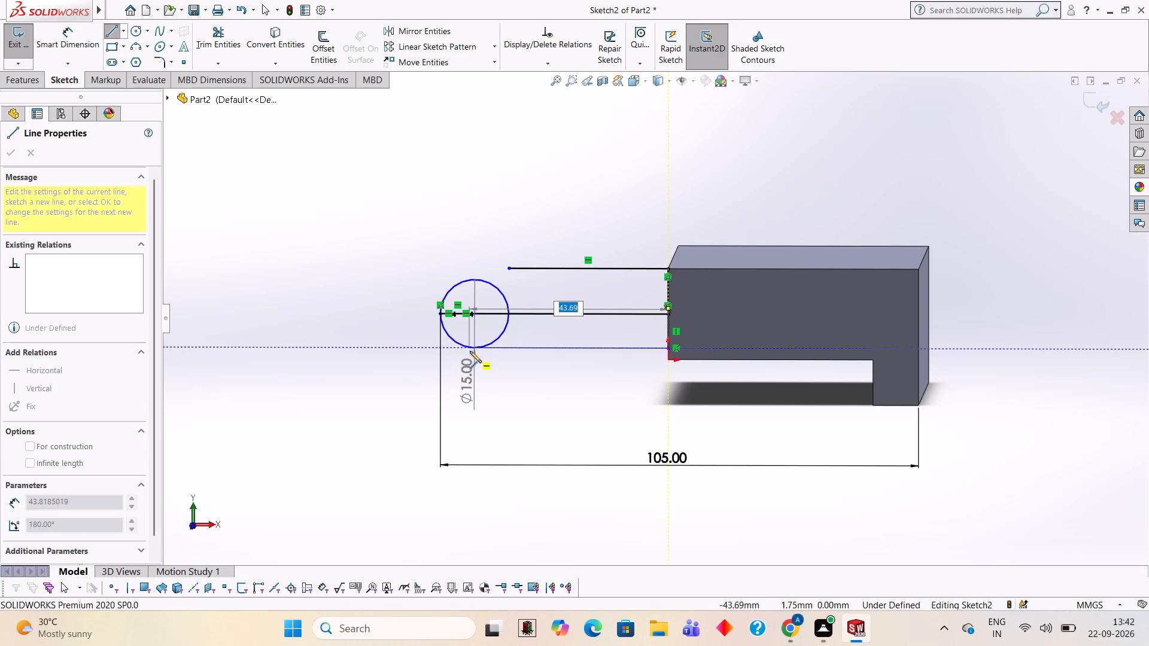
click(473, 350)
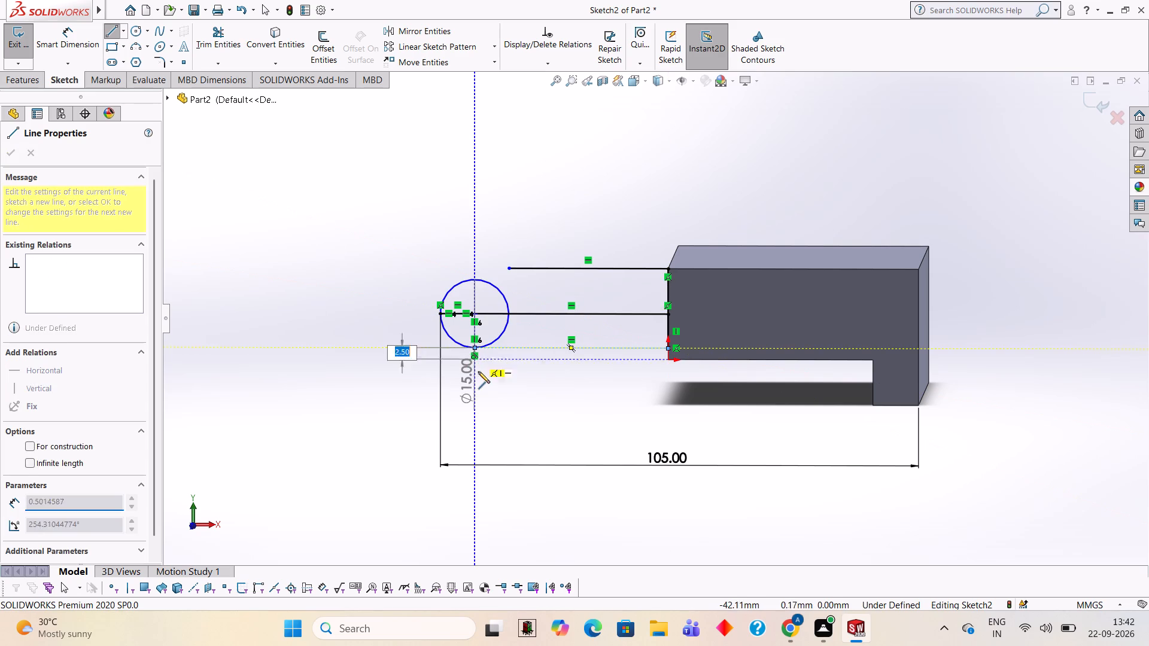
key(Escape)
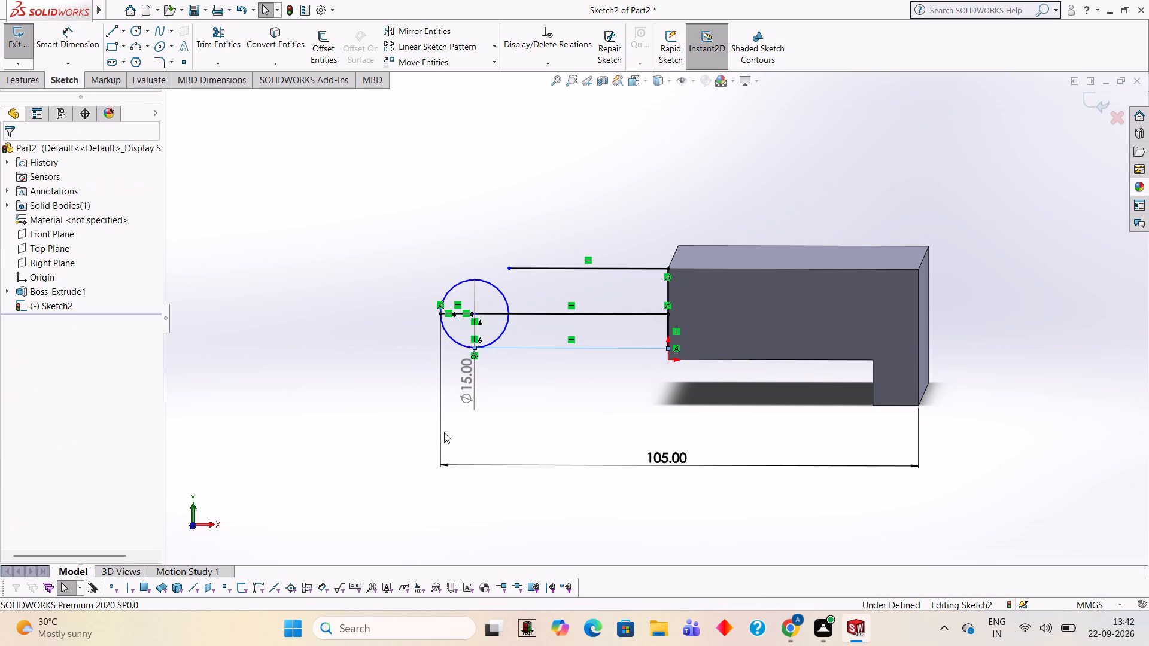
Trim the circle to its lower outer quarter arc and remove both horizontal lines meeting at its centre.
scroll(500, 349, down, 6)
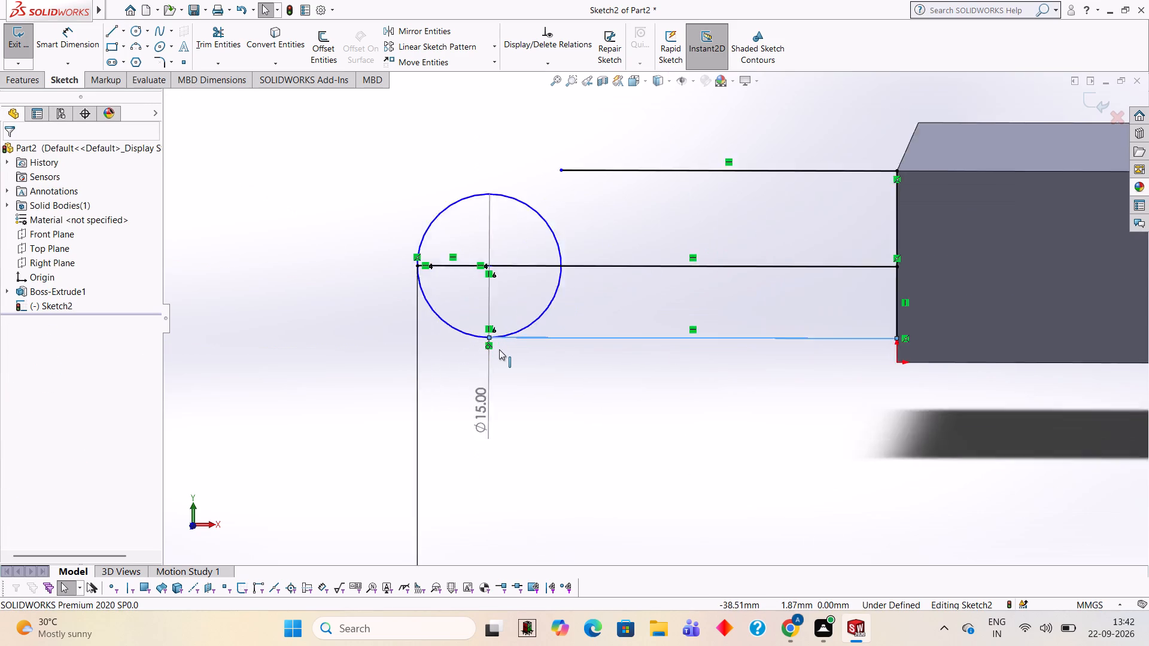
scroll(499, 349, down, 2)
scroll(613, 315, down, 2)
scroll(609, 332, up, 7)
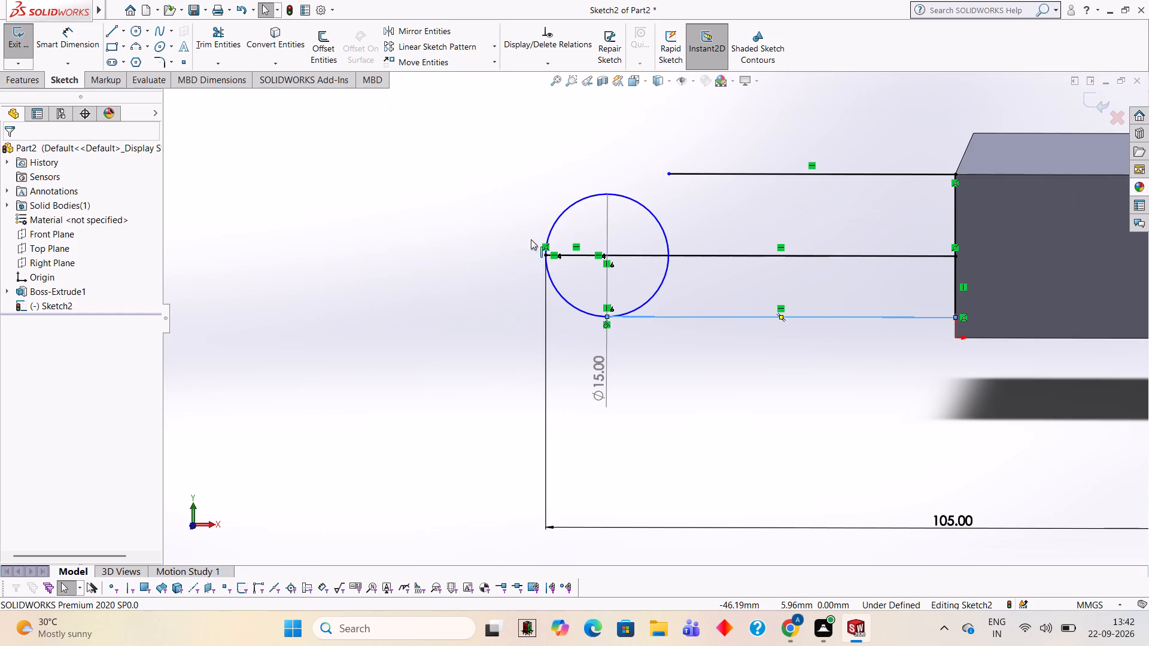
scroll(715, 287, up, 1)
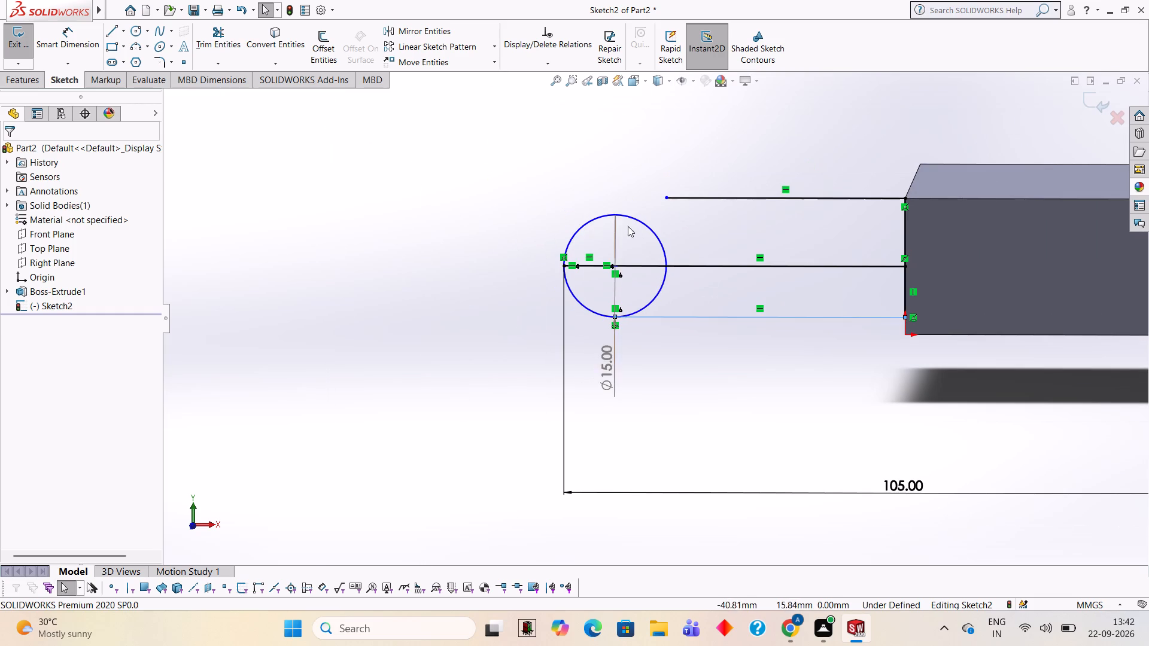
scroll(636, 233, up, 2)
scroll(1143, 312, down, 1)
scroll(1141, 311, up, 1)
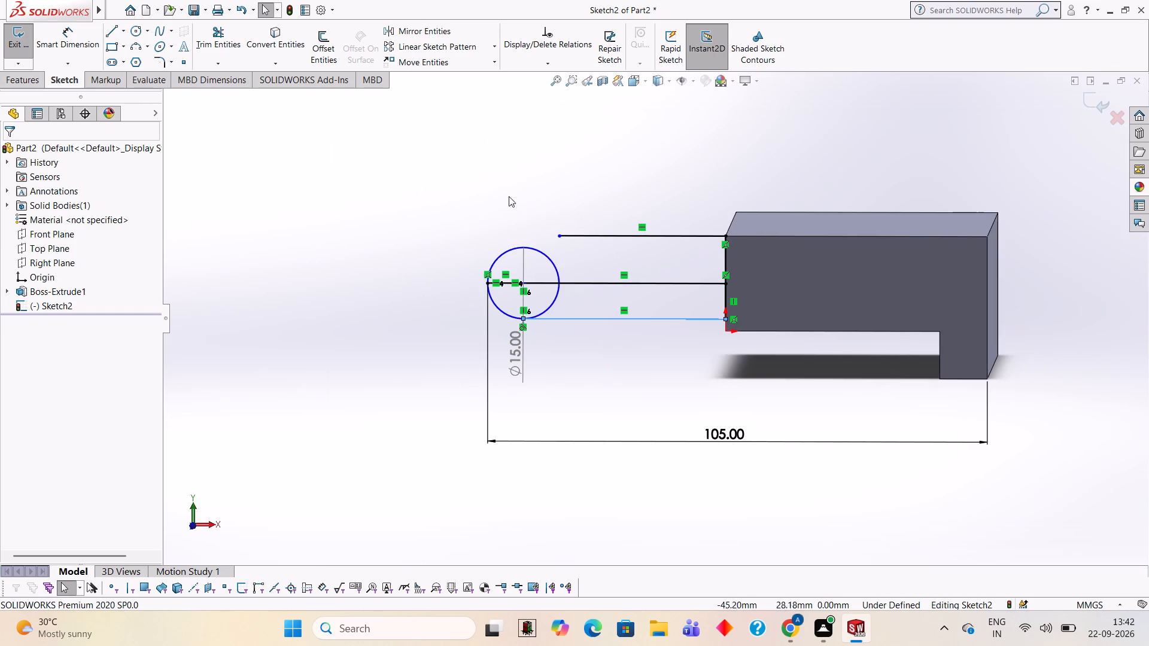
click(215, 42)
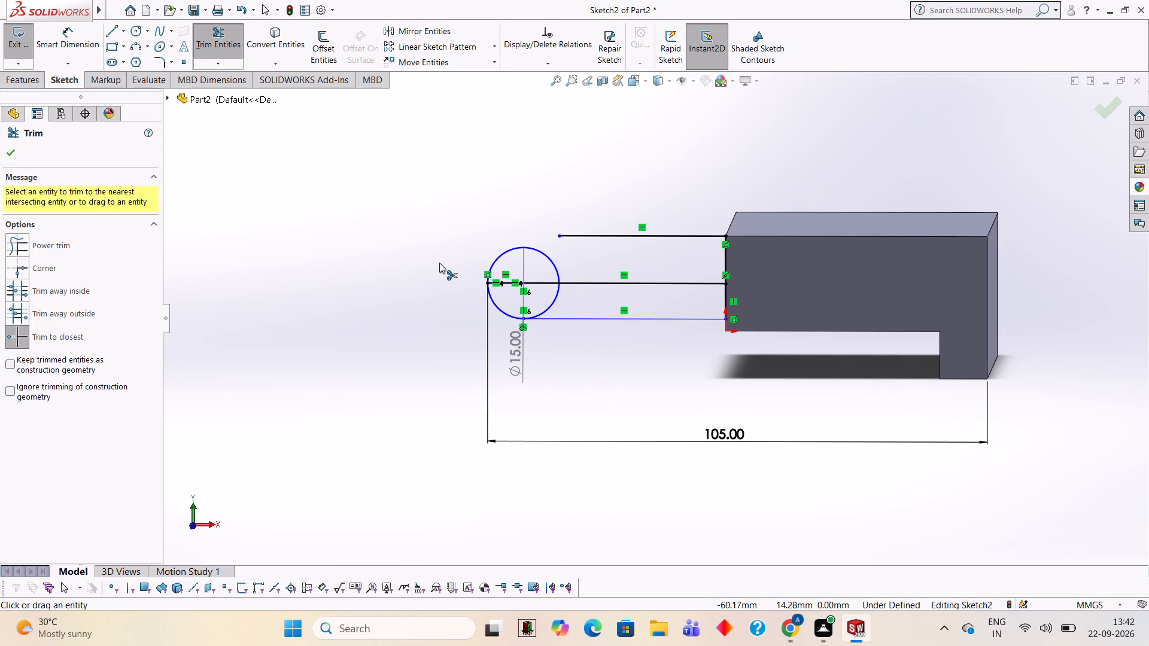
click(552, 303)
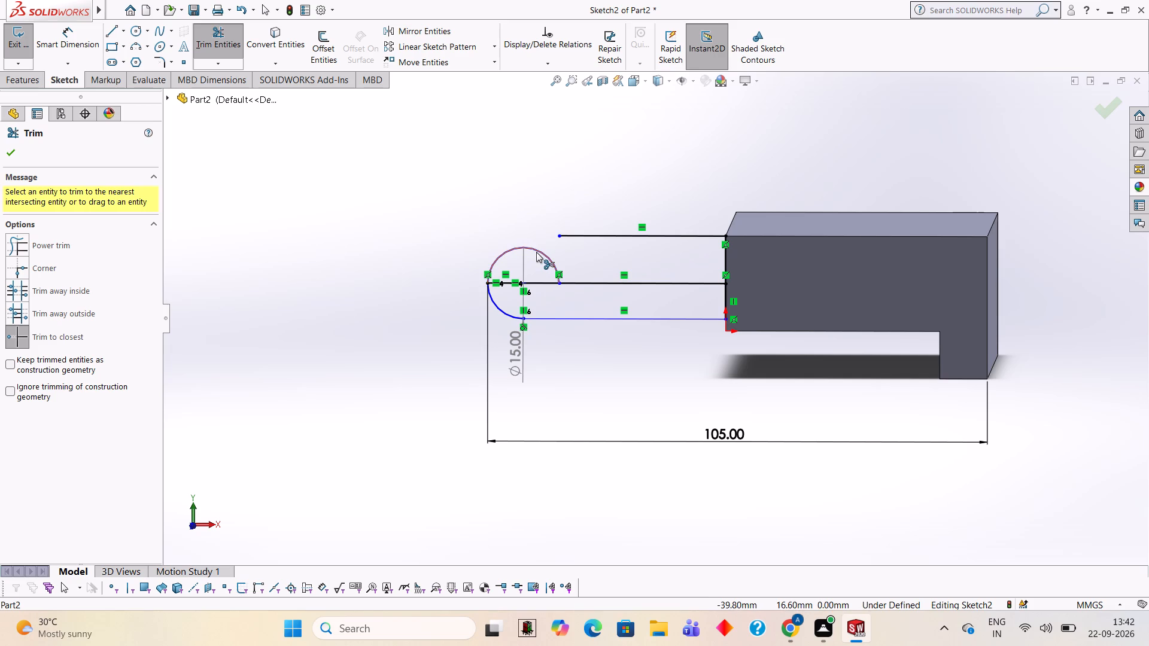
click(536, 252)
click(546, 285)
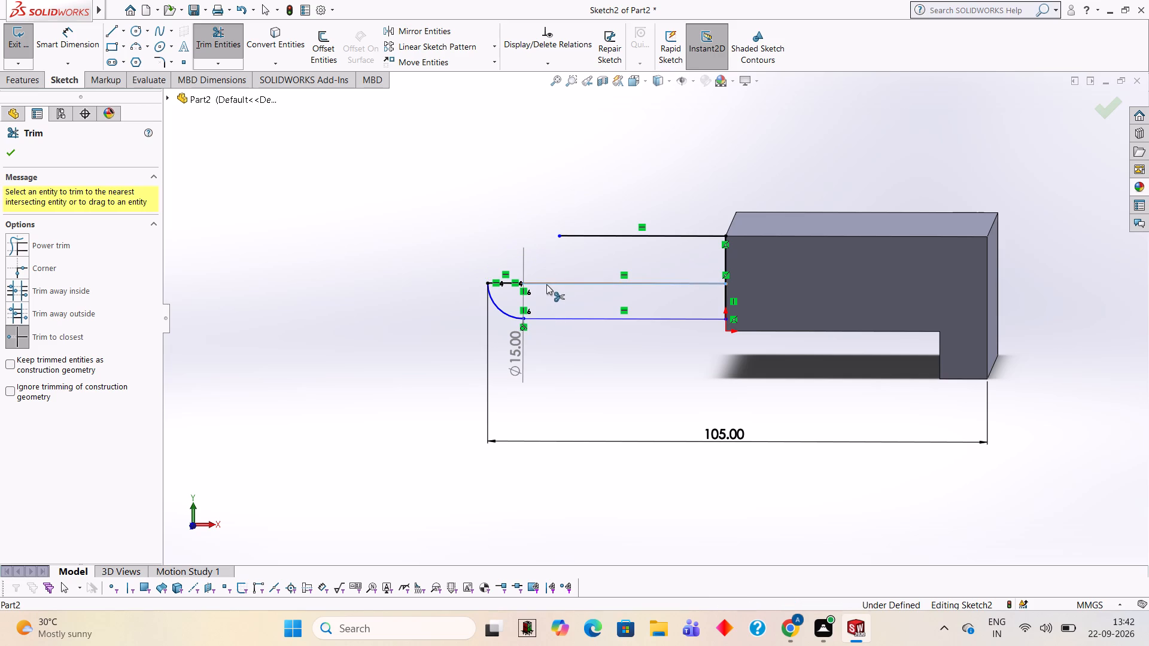
click(507, 286)
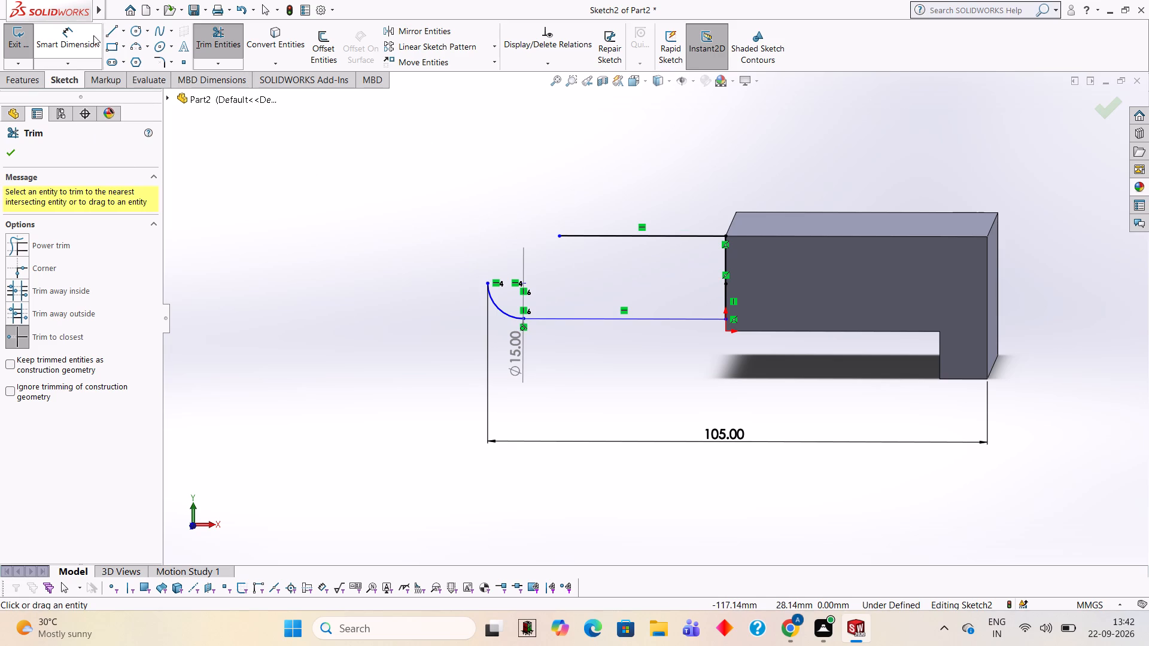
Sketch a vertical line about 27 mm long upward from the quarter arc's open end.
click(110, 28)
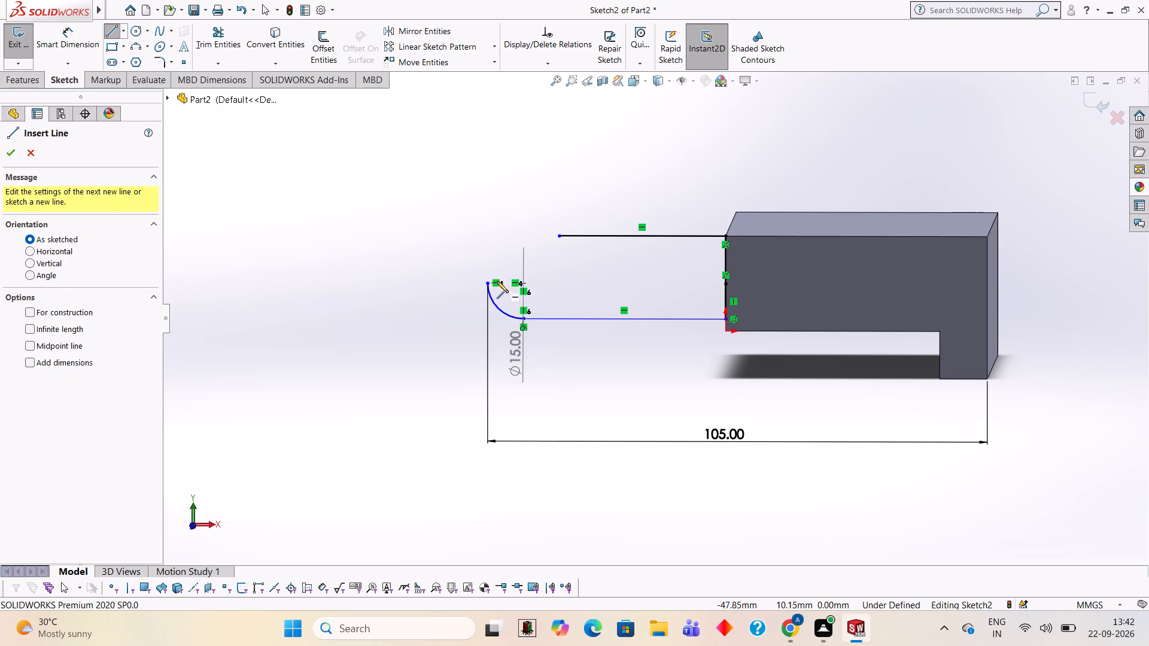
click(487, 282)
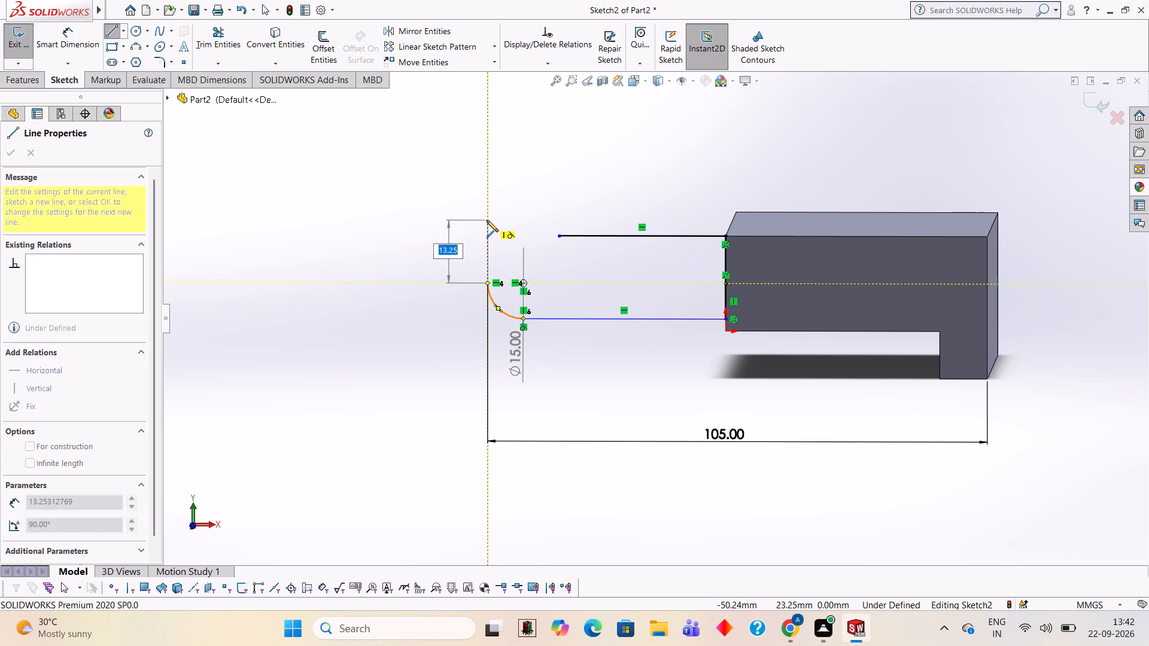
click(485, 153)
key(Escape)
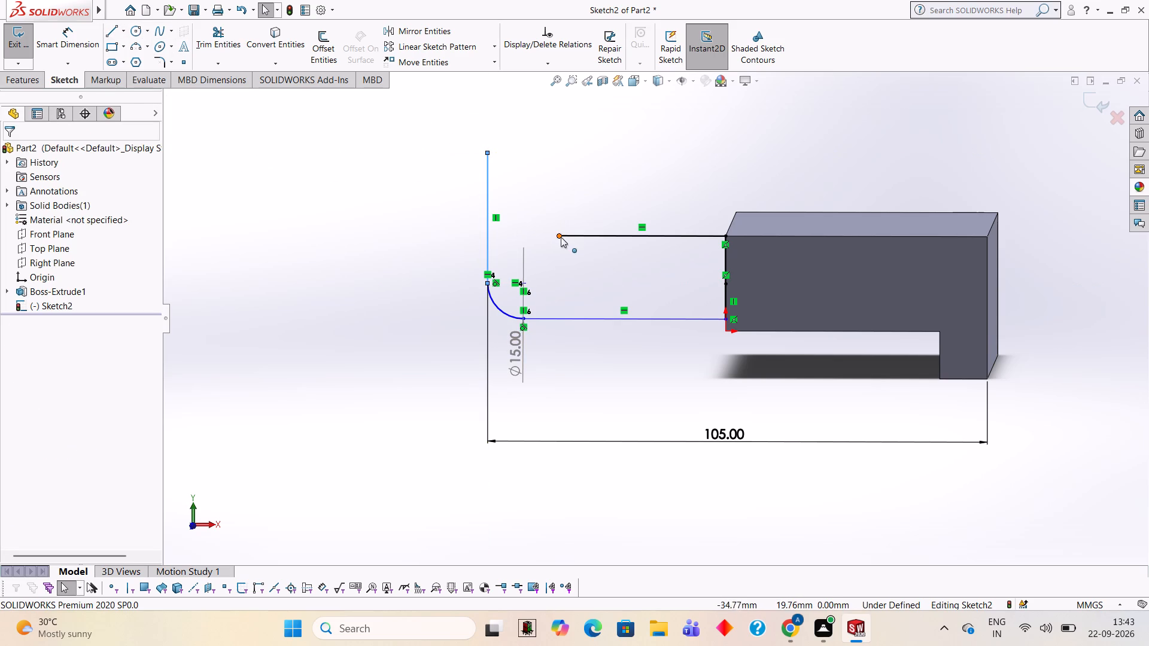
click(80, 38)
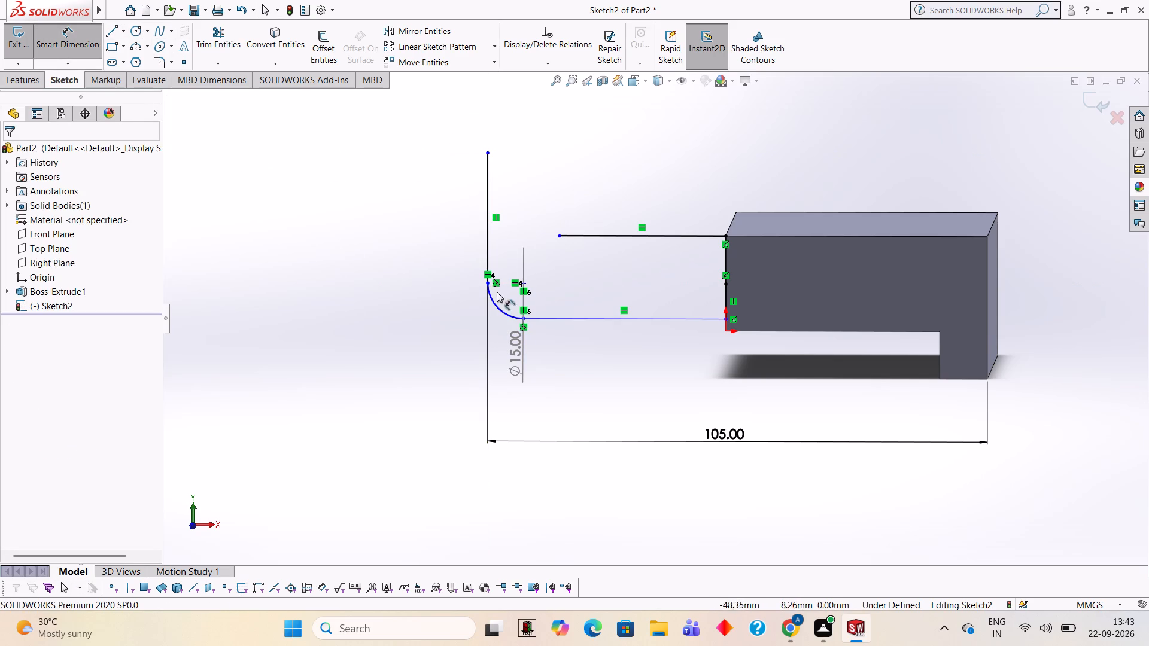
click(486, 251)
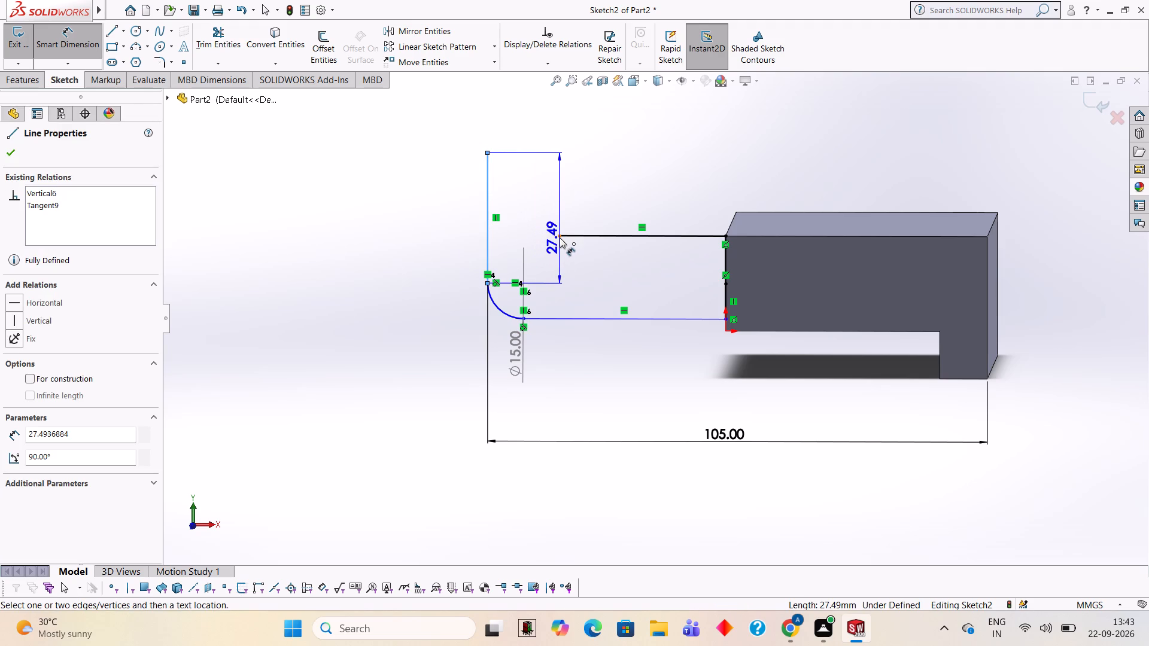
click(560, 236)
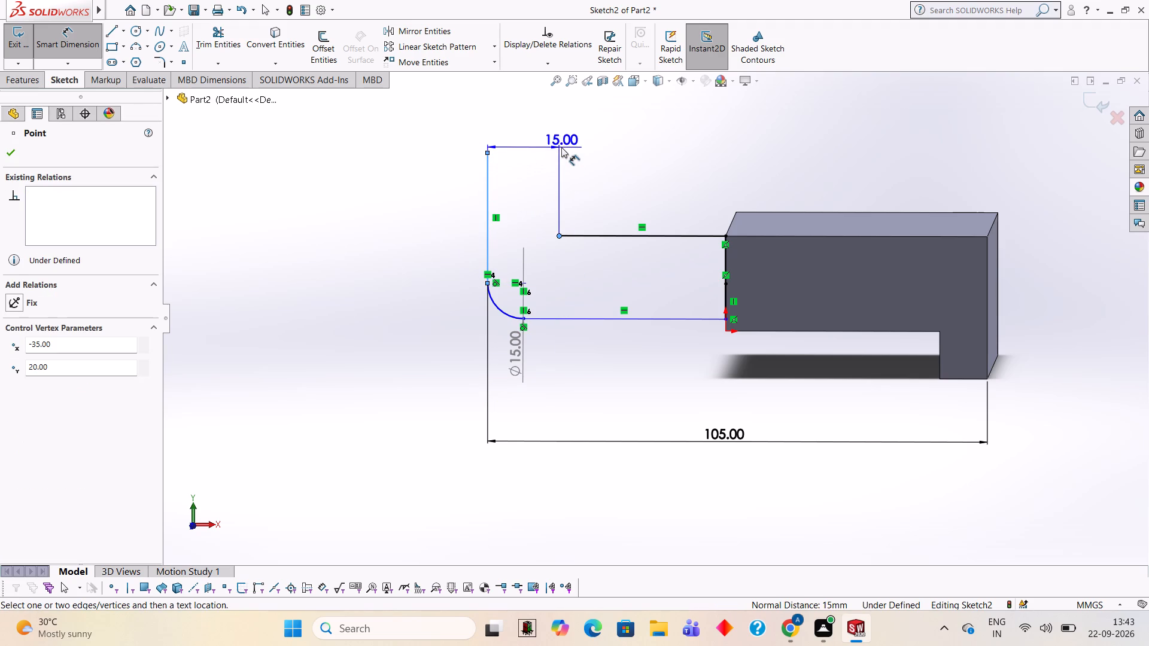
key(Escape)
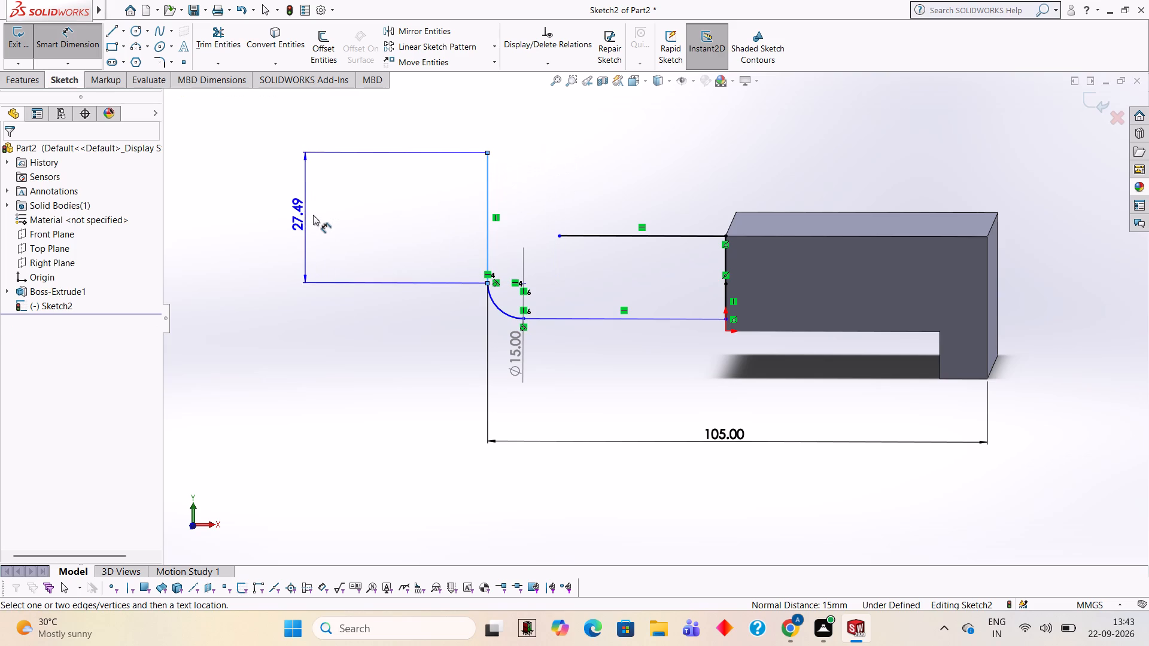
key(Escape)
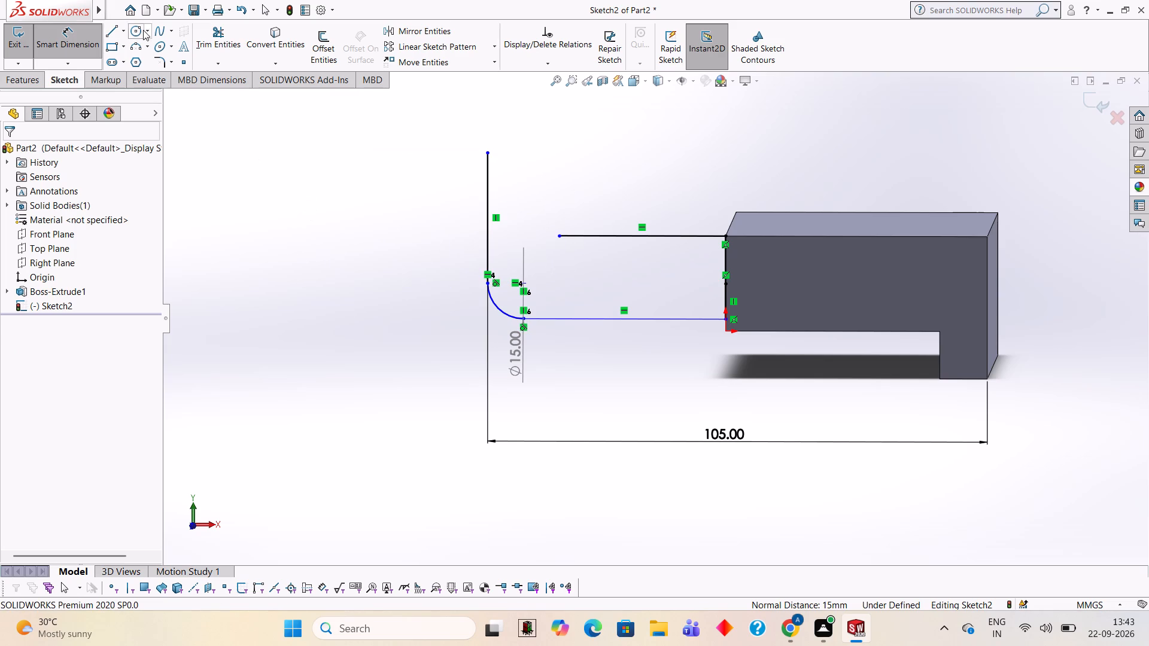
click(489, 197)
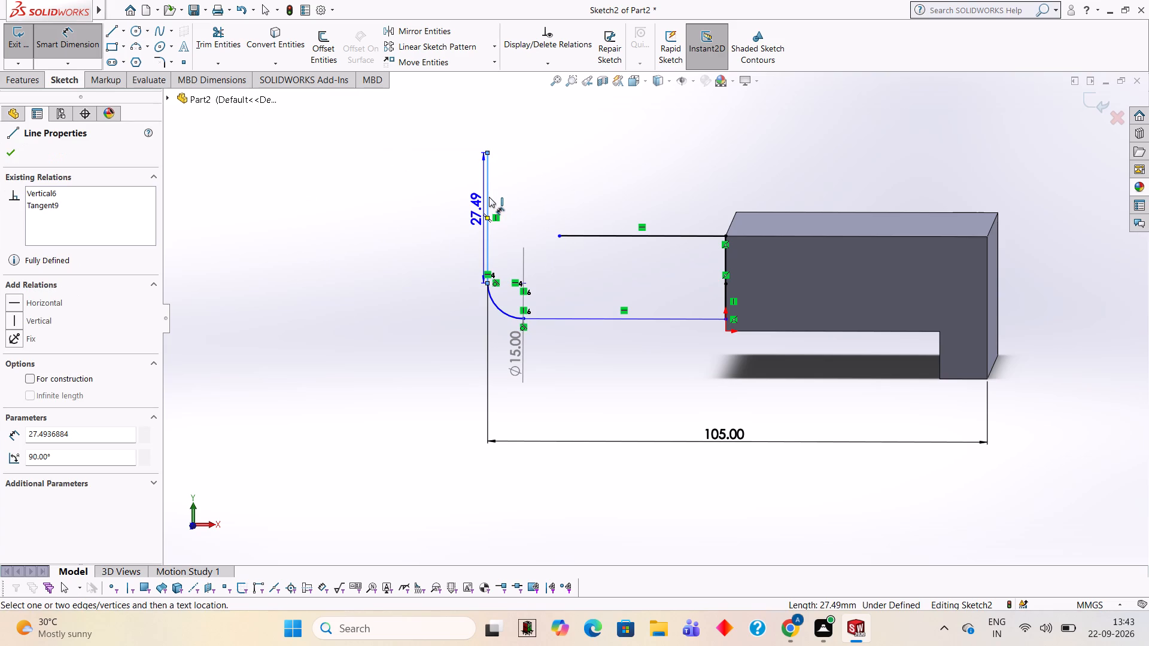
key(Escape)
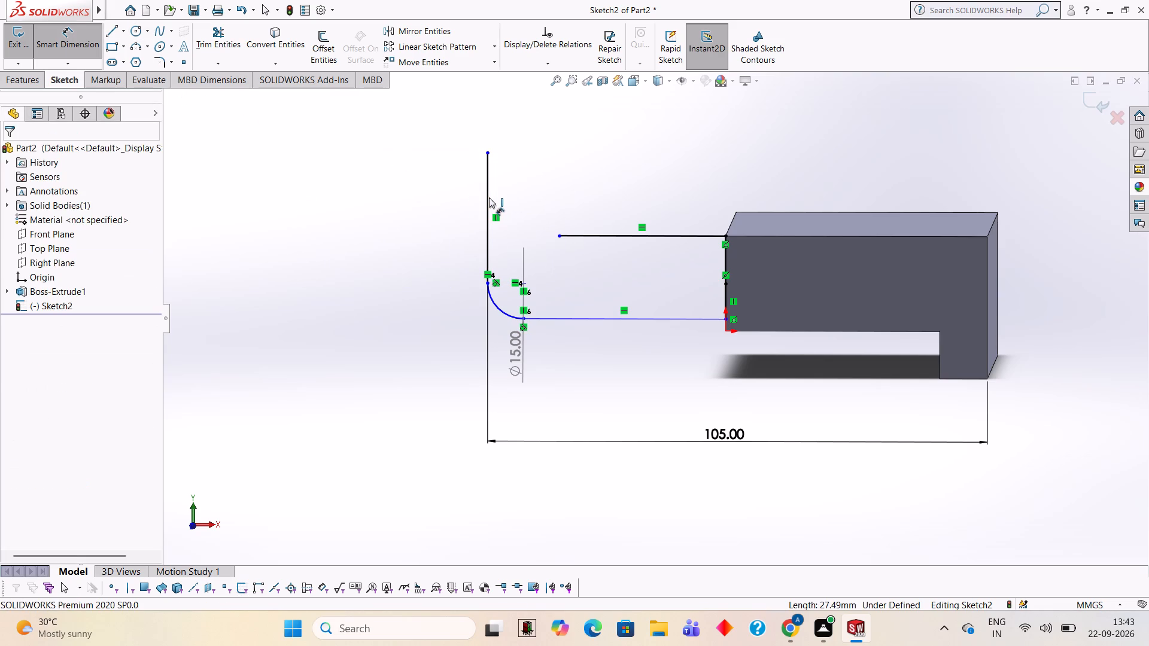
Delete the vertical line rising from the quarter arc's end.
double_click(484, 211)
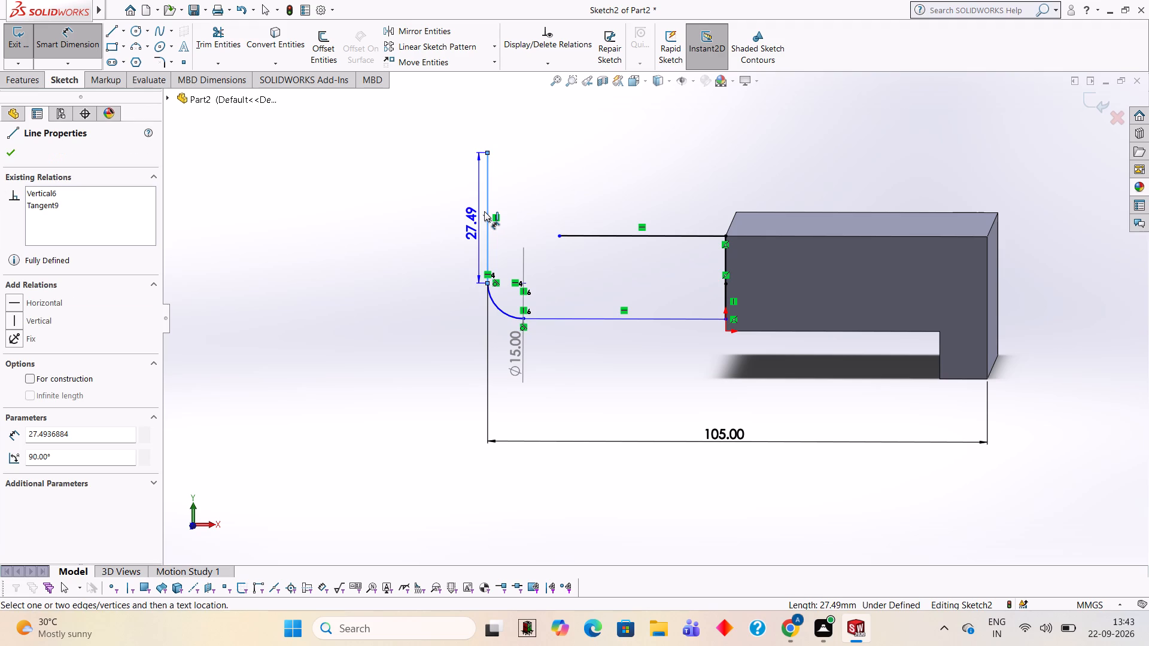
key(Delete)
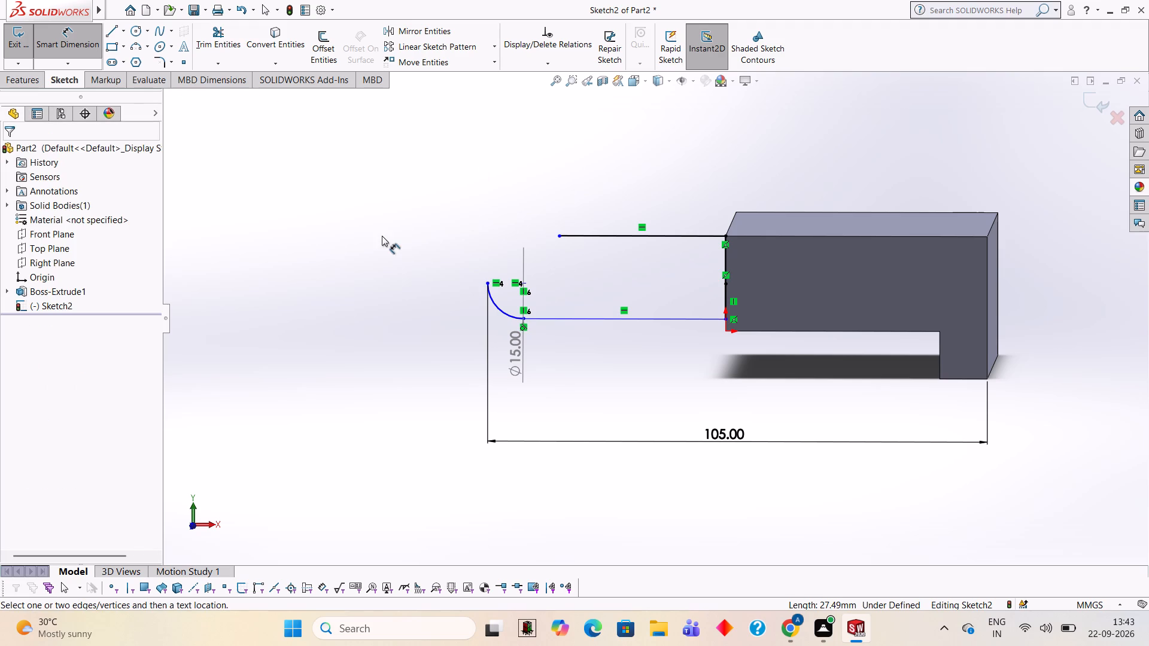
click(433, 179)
Close the profile from the upper line's free end: 30 mm vertically up, 15 mm horizontally outward, and 40 mm down to the arc's end.
click(111, 37)
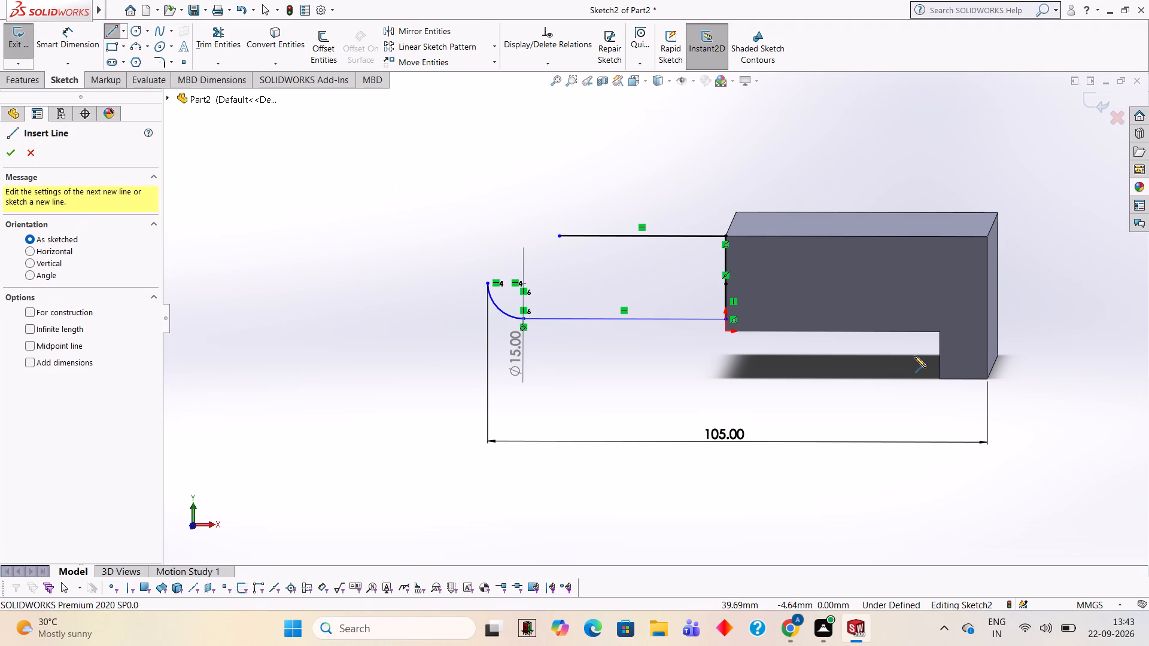
click(561, 237)
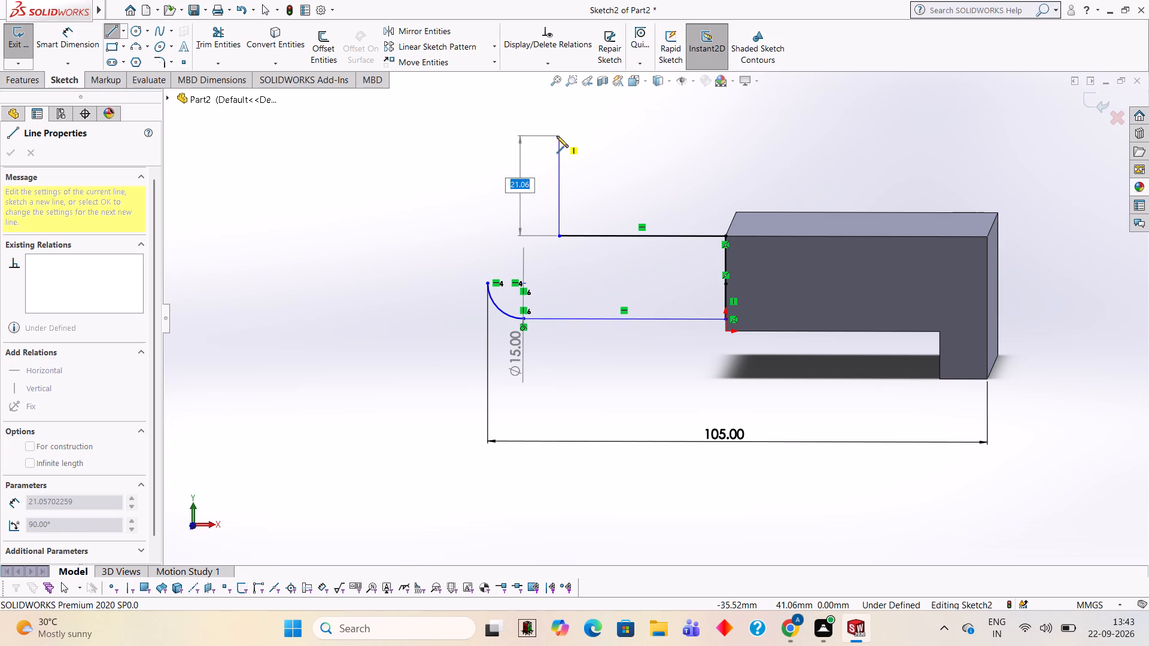
text(30)
key(Return)
scroll(557, 136, up, 1)
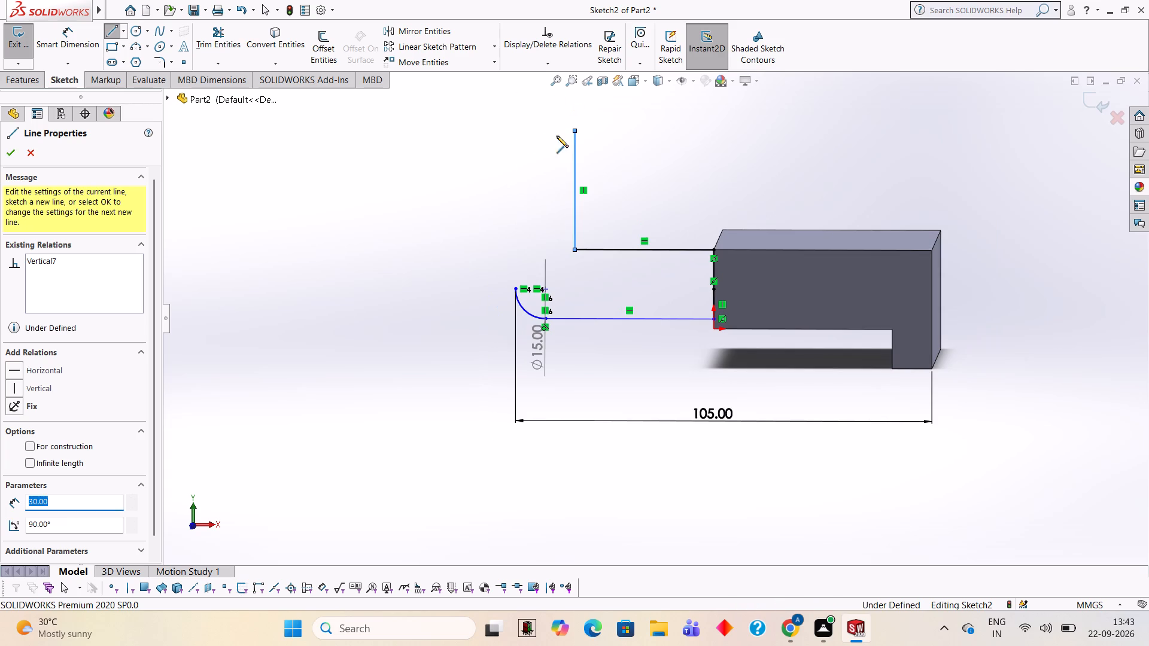
click(512, 130)
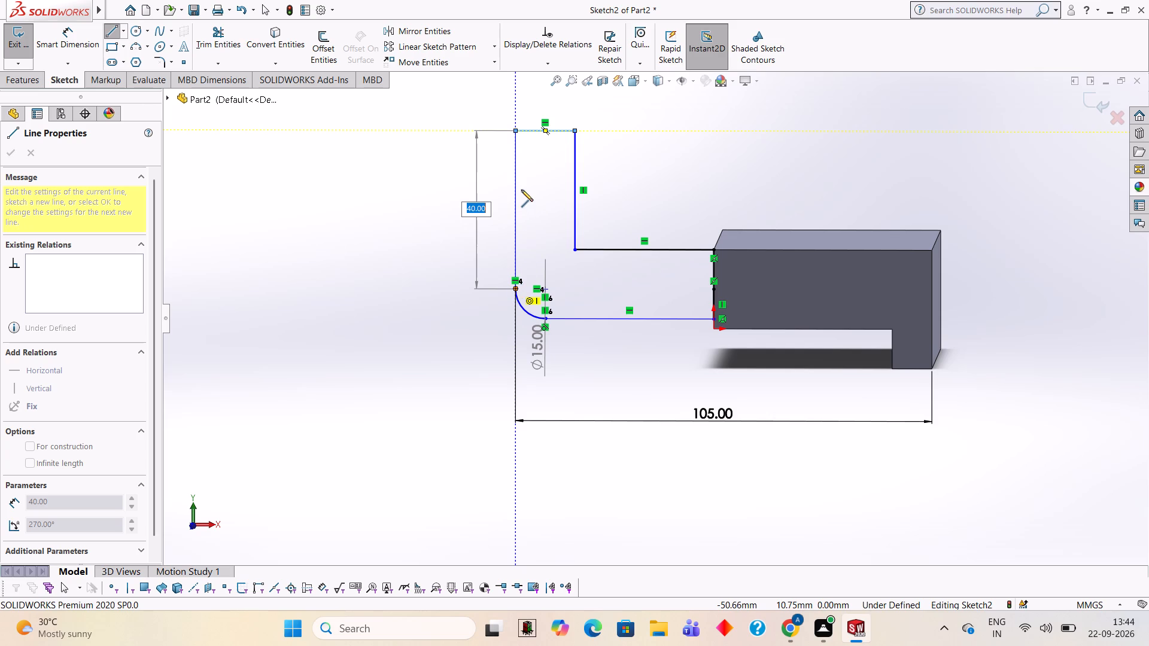
click(512, 289)
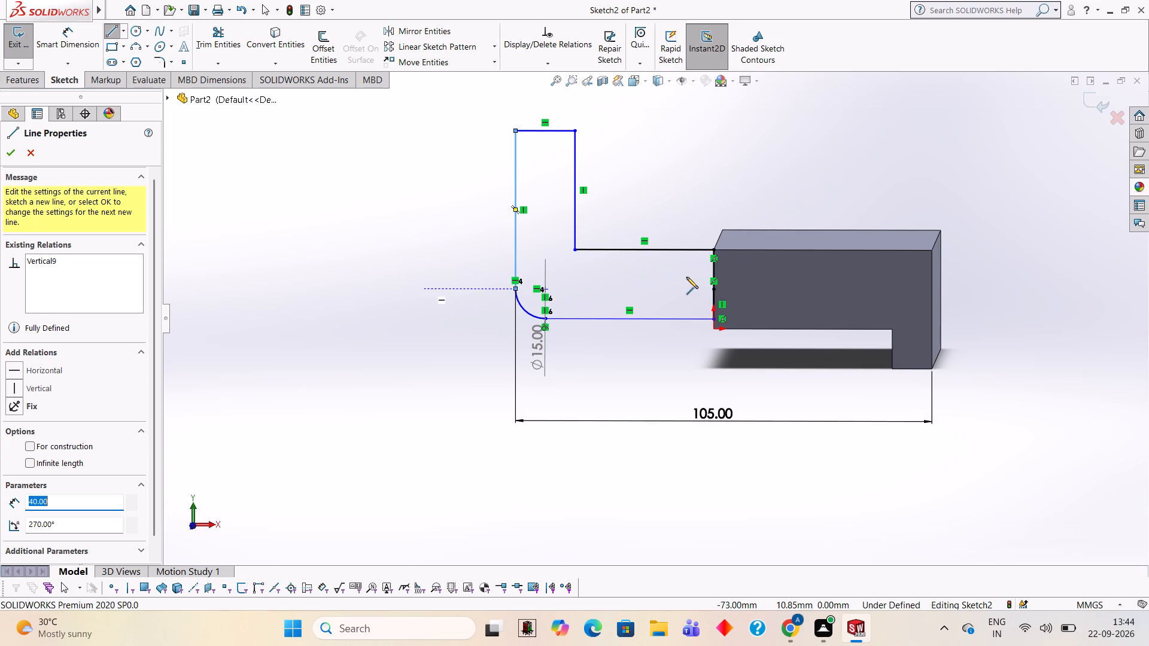
Extrude the closed L-shaped arm contour 25 mm blind in the reversed direction, merging it with the block.
click(22, 80)
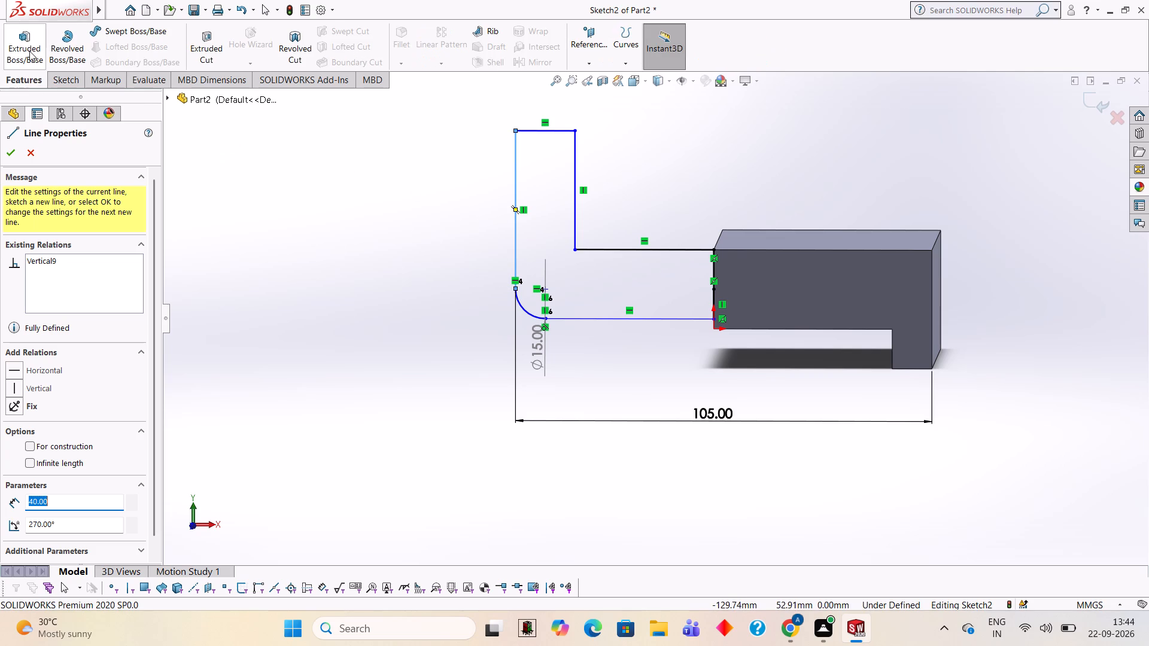
click(29, 51)
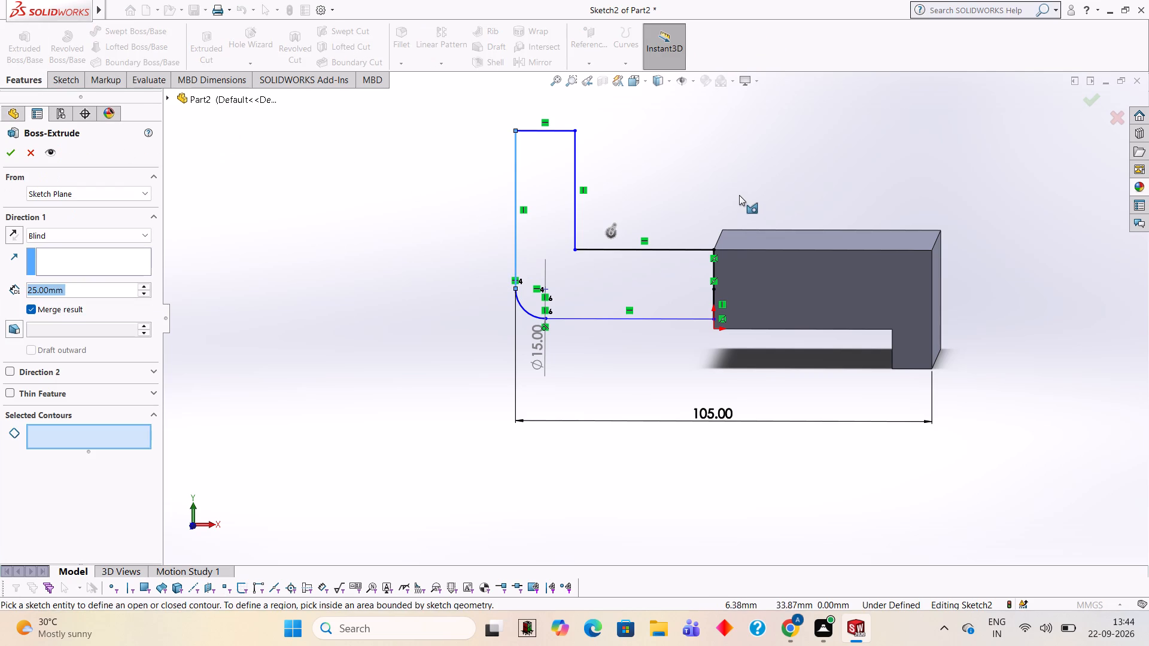
click(560, 231)
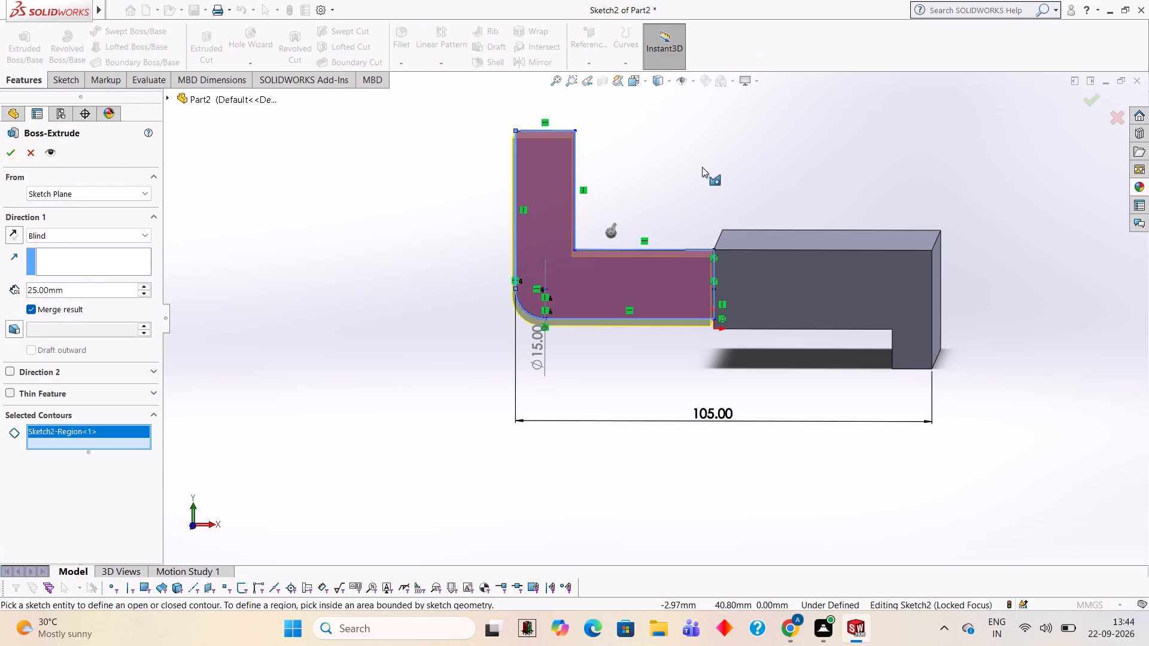
middle_drag(687, 185, 644, 303)
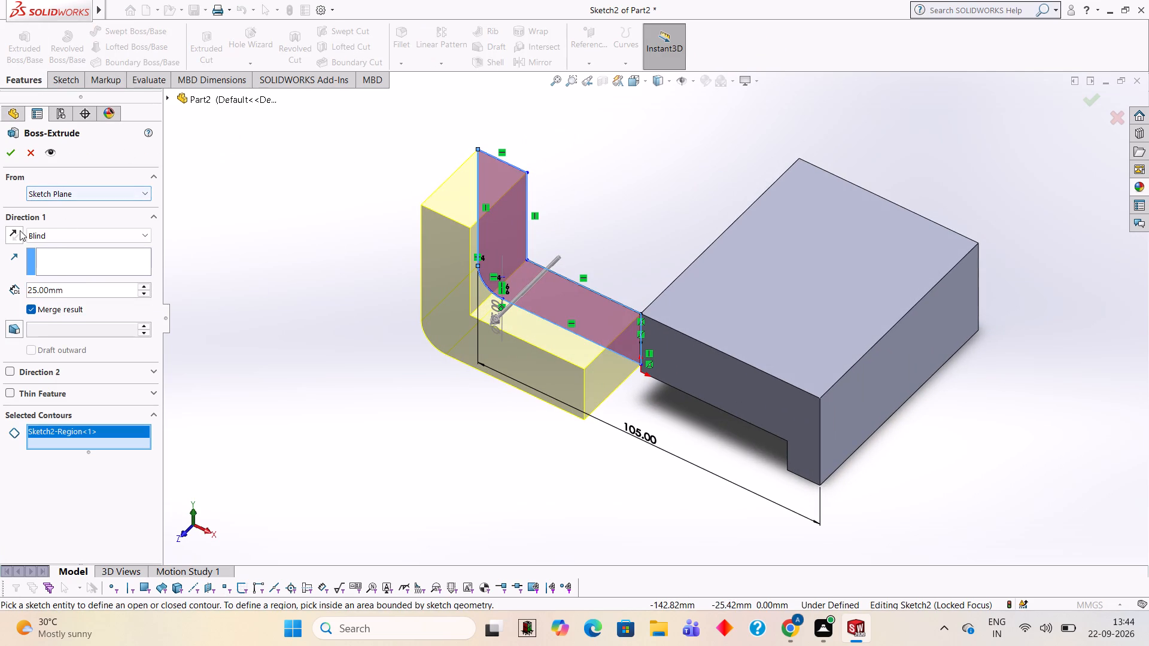
click(17, 231)
click(13, 152)
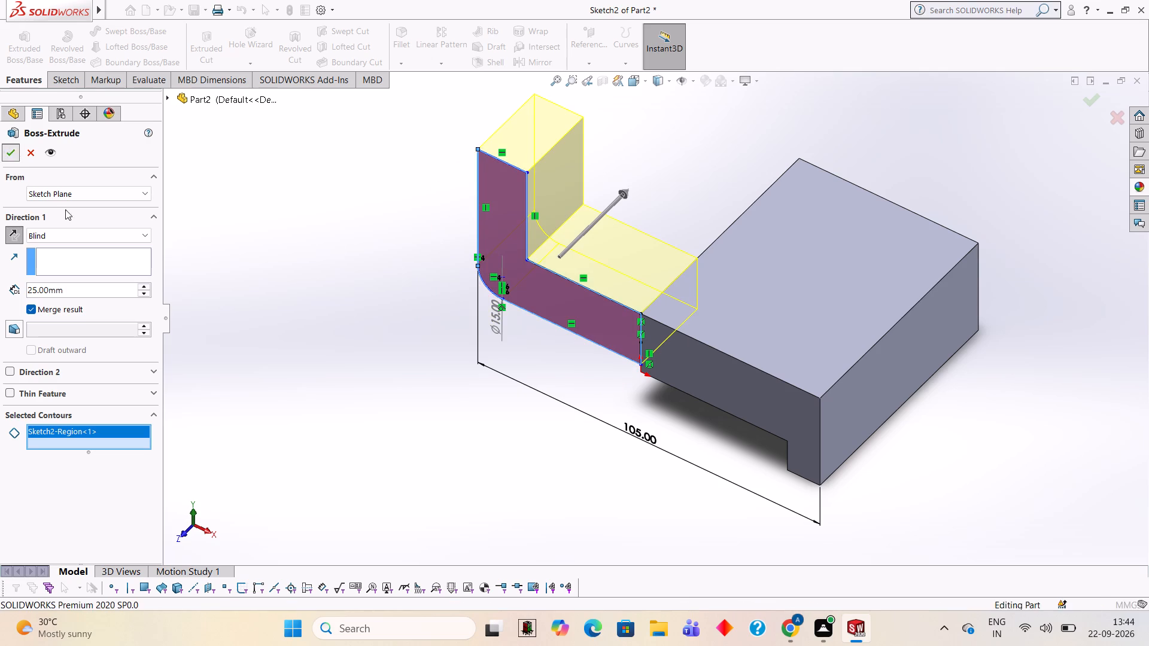
click(288, 226)
middle_drag(344, 313, 385, 294)
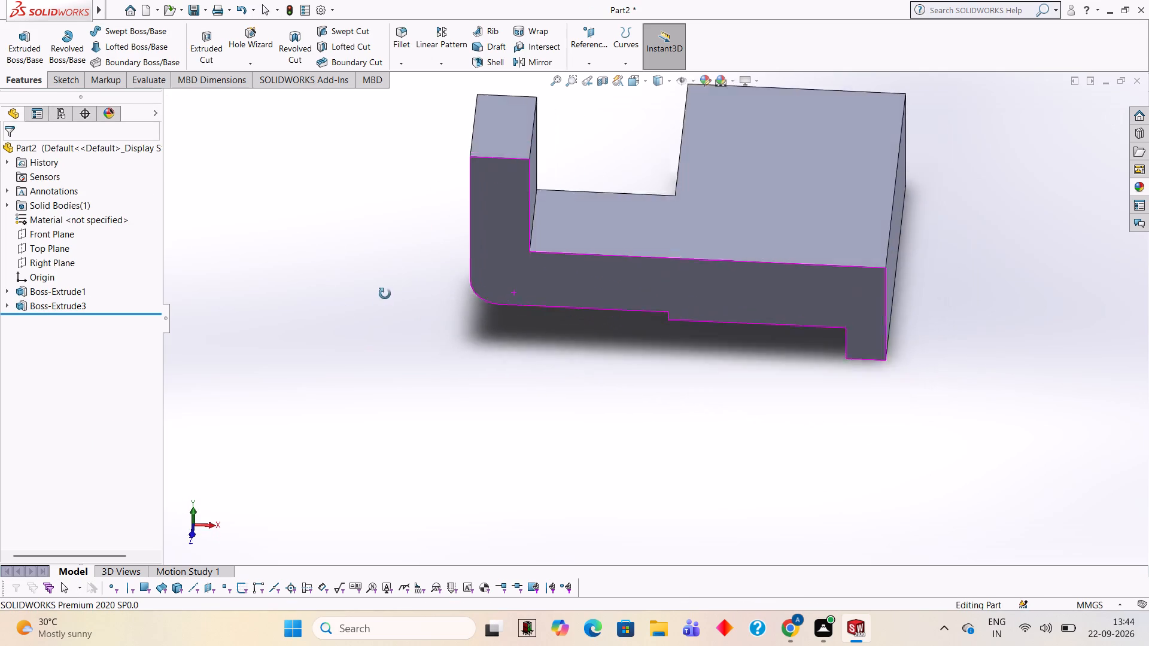
Examine the merged block and upturned arm from several sides, ending at the arm's outer end face.
middle_drag(385, 294, 393, 238)
scroll(590, 173, up, 2)
scroll(731, 146, down, 1)
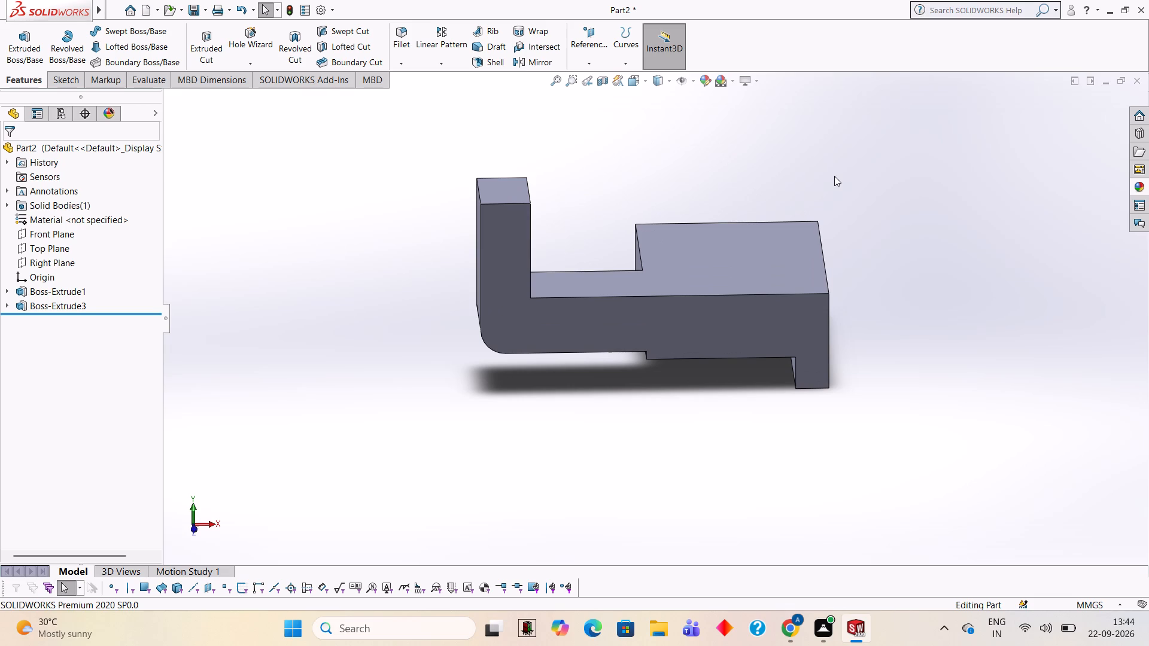
middle_drag(920, 260, 917, 261)
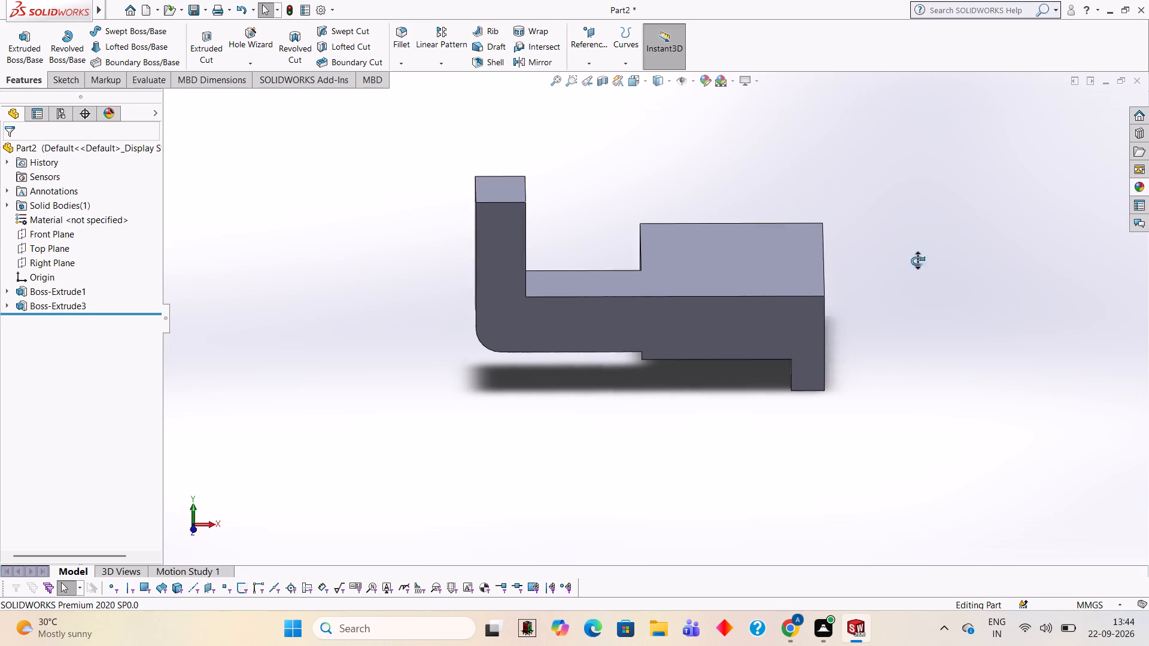
middle_drag(917, 261, 811, 279)
middle_drag(813, 279, 850, 303)
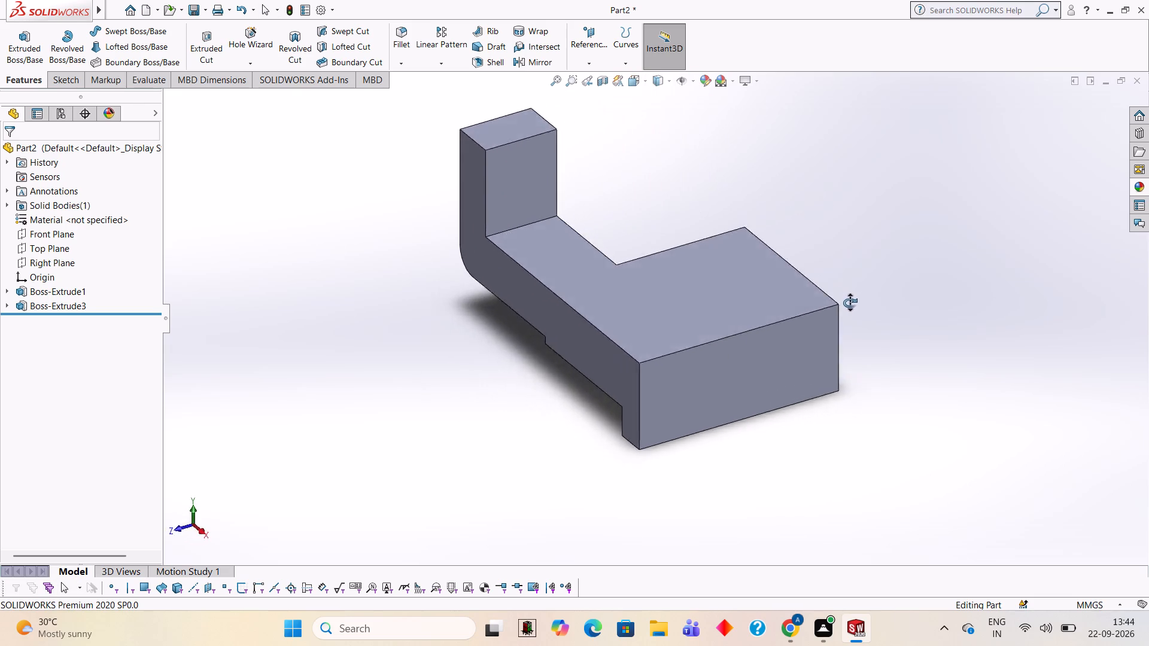
middle_drag(850, 303, 1013, 382)
middle_drag(1019, 358, 1020, 348)
middle_drag(1021, 345, 1023, 339)
middle_click(1030, 313)
middle_drag(1008, 301, 925, 221)
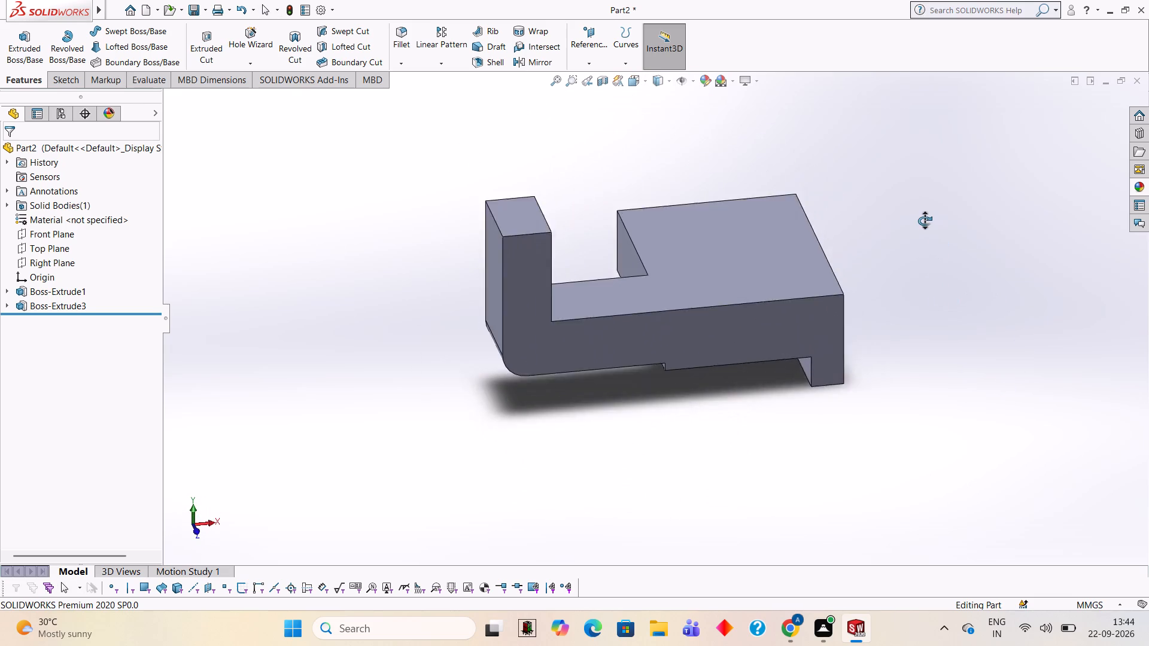
middle_drag(925, 221, 916, 213)
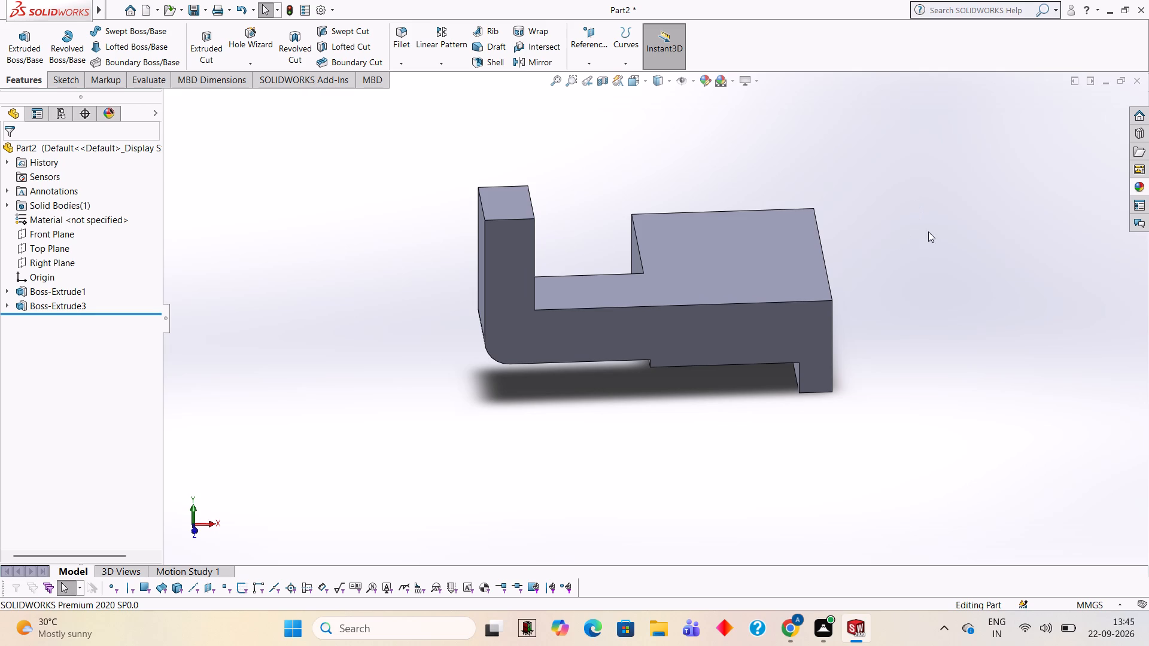
middle_drag(928, 196, 805, 148)
middle_drag(805, 148, 805, 155)
middle_drag(805, 160, 806, 174)
middle_drag(823, 181, 1027, 254)
middle_drag(905, 429, 928, 298)
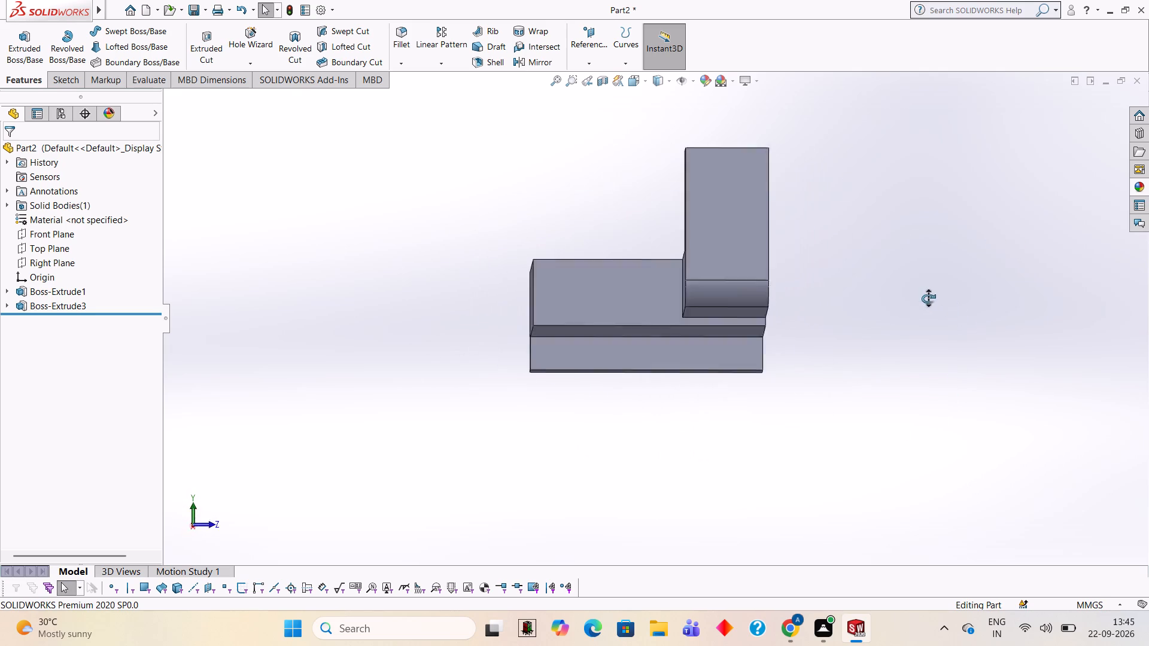
middle_drag(928, 298, 940, 337)
On the upturned arm's outer face, sketch an 8 mm horizontal line outward from the top corner nearest the origin, and a 25 mm vertical line up.
click(724, 252)
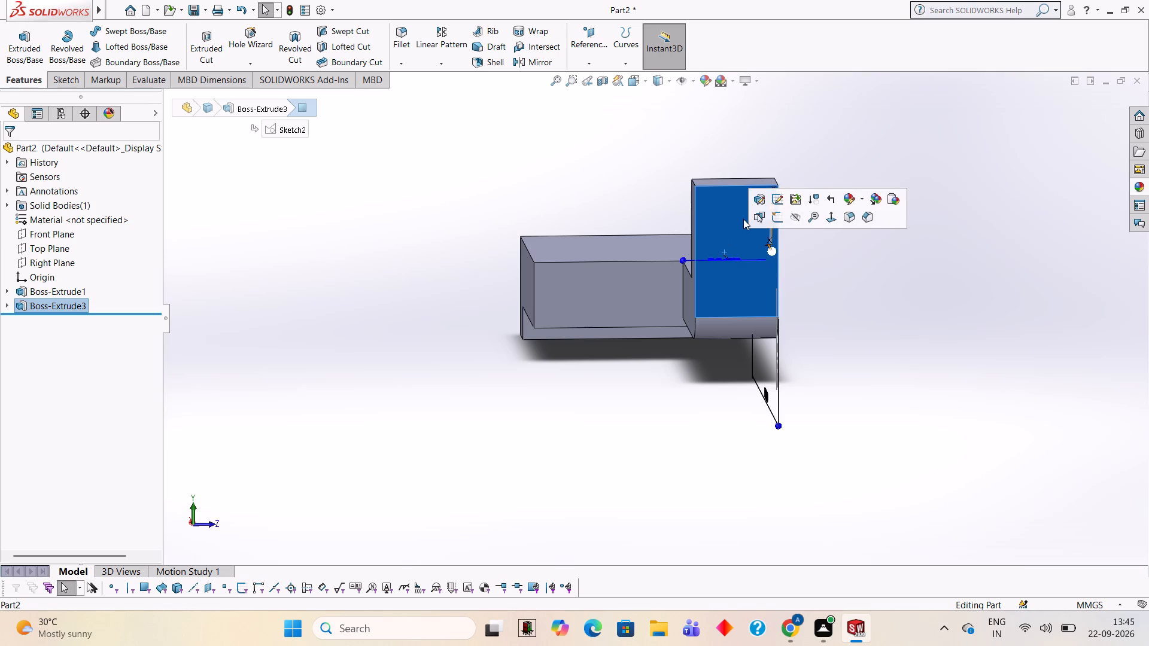
click(779, 211)
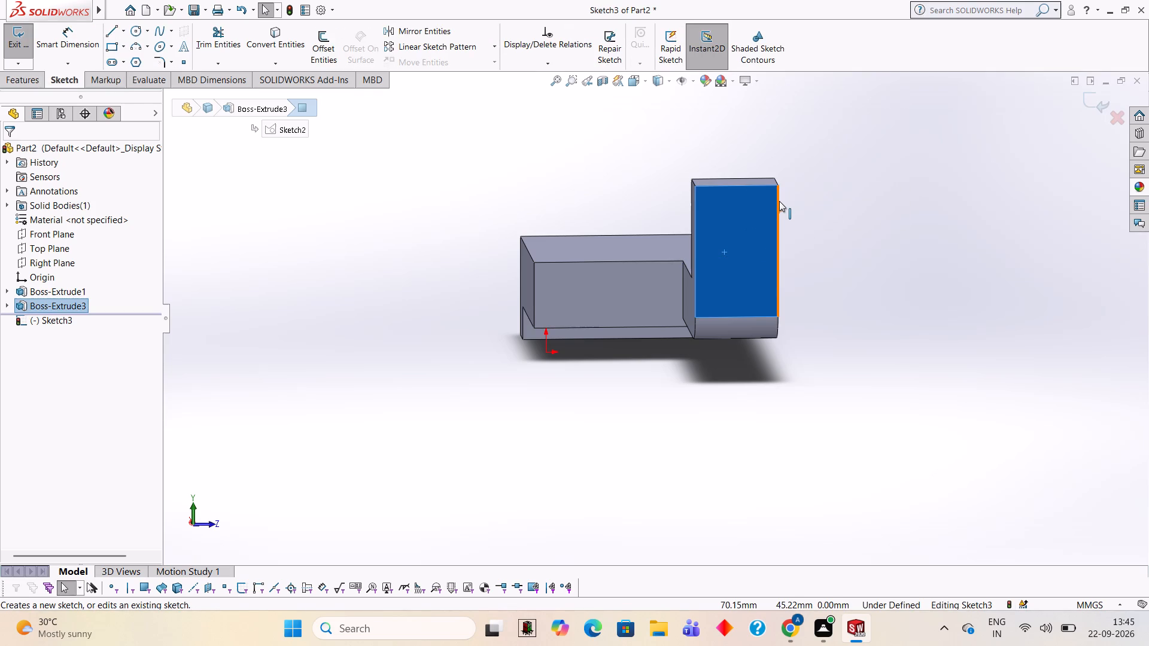
key(ctrl+8)
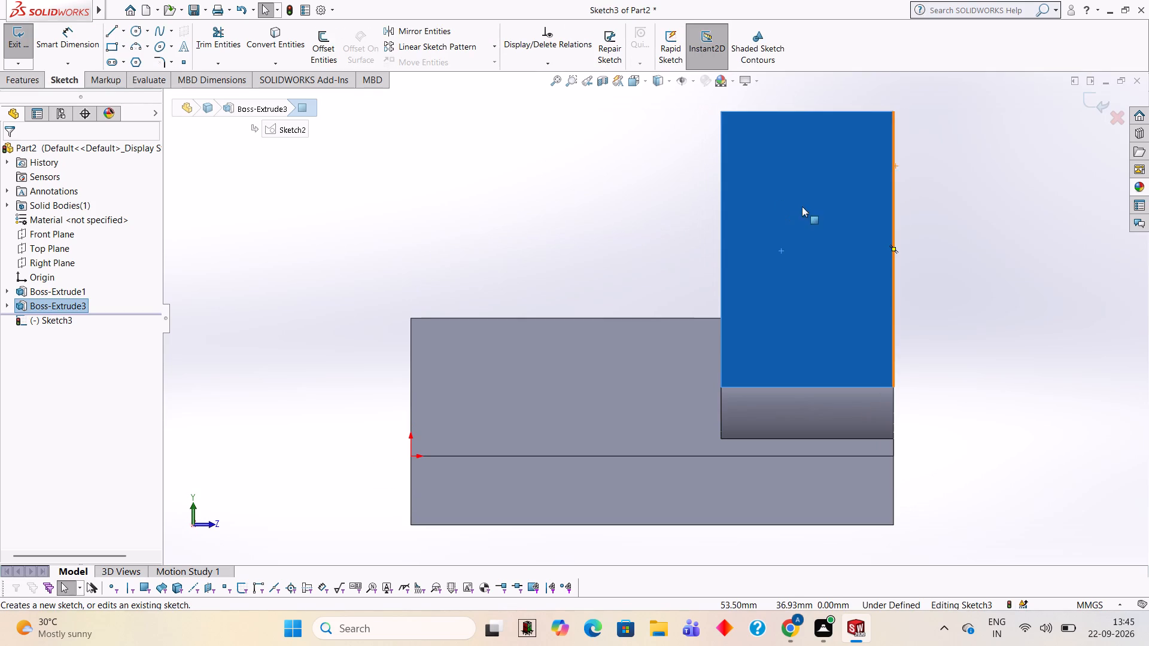
scroll(1042, 220, up, 2)
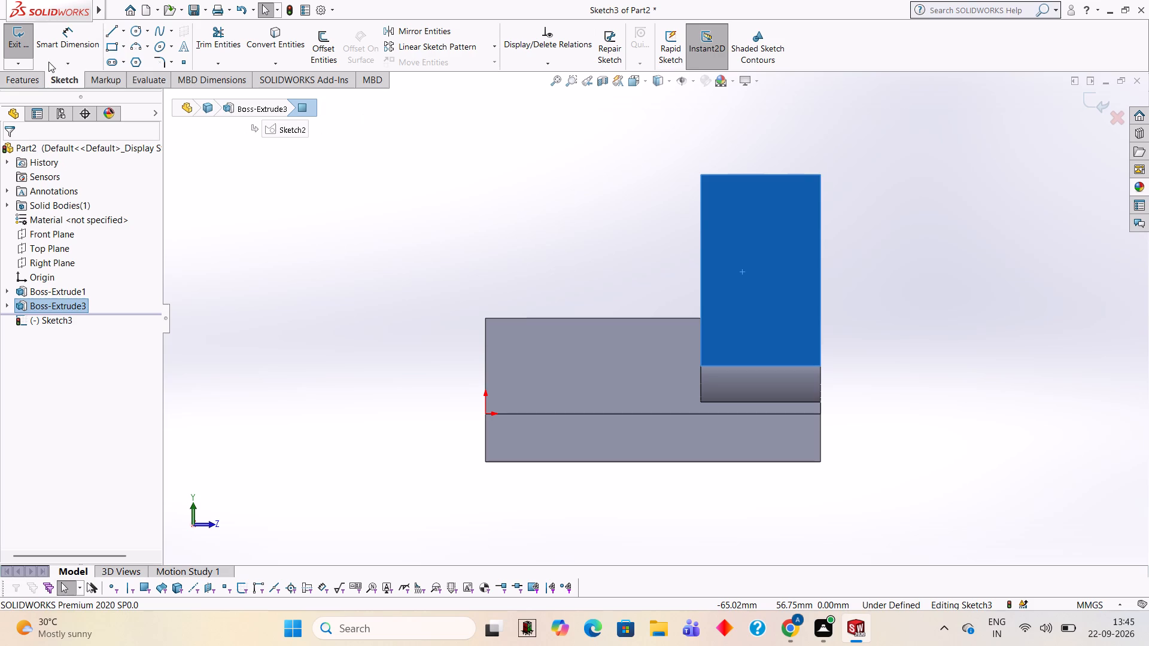
click(105, 34)
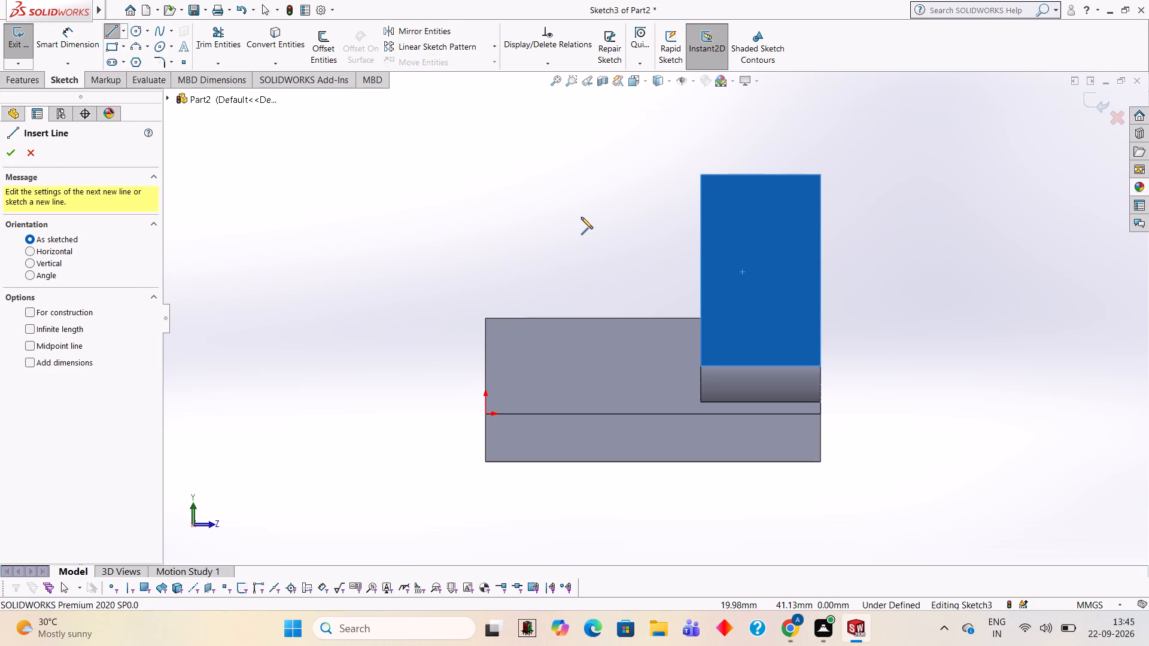
click(701, 175)
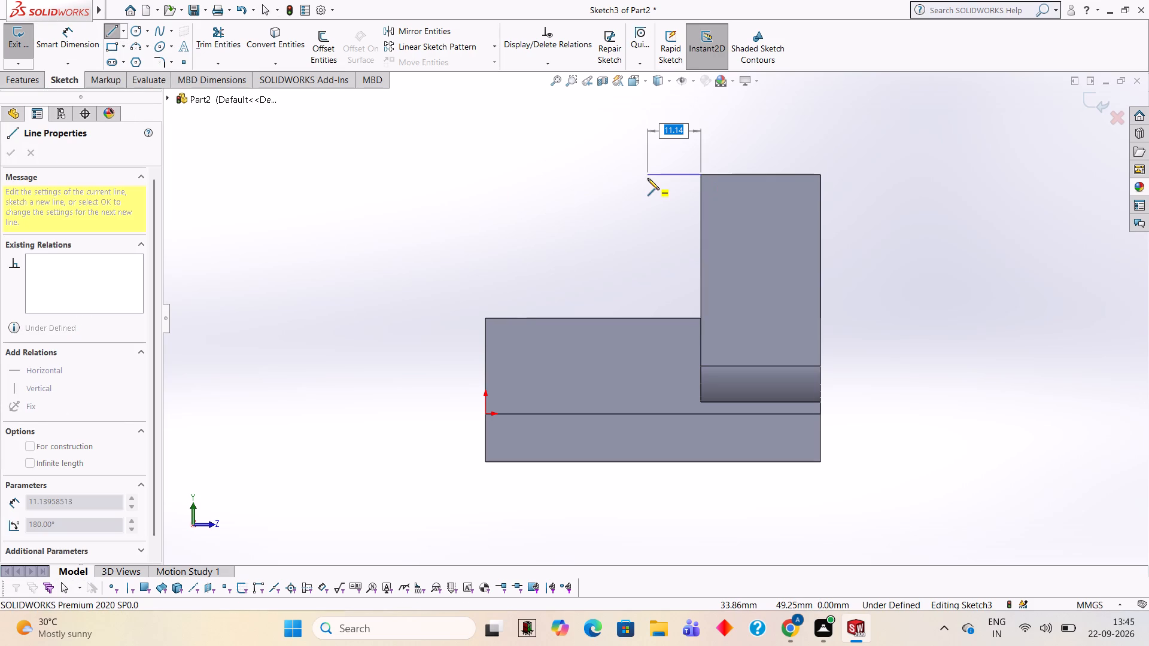
click(648, 178)
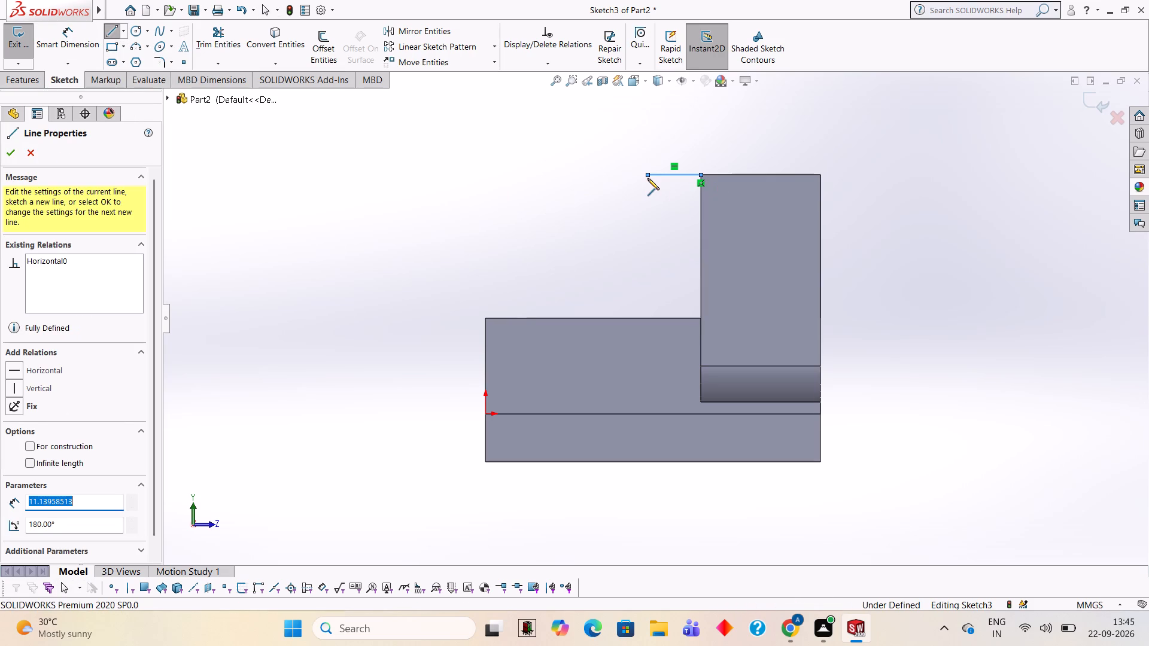
key(8)
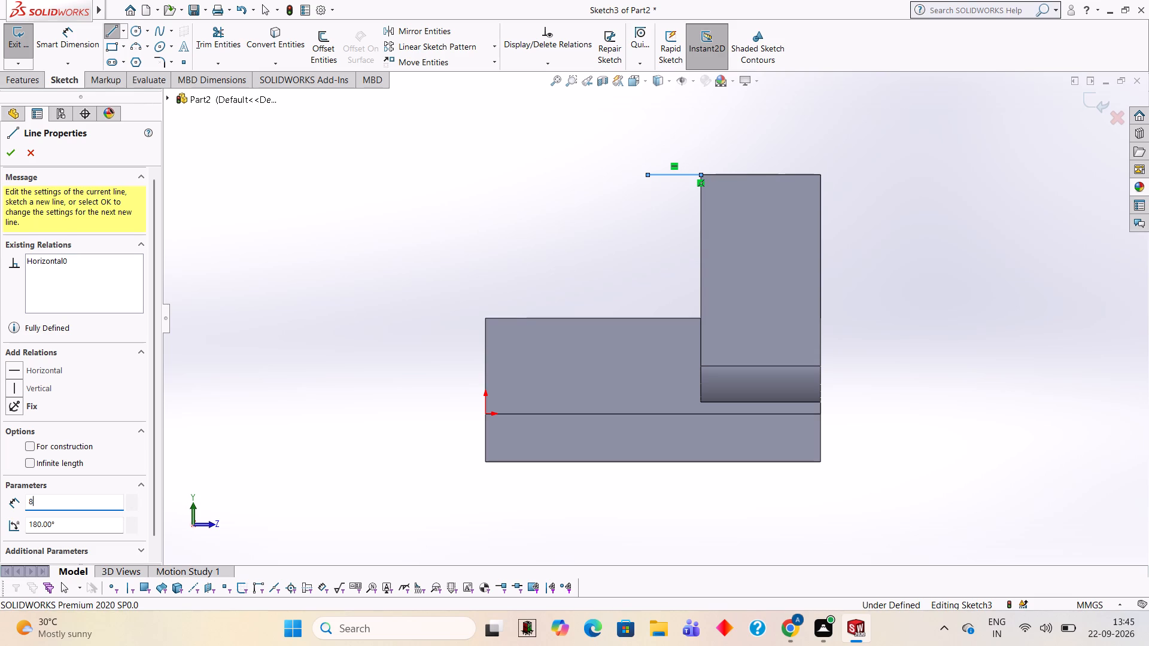
key(Return)
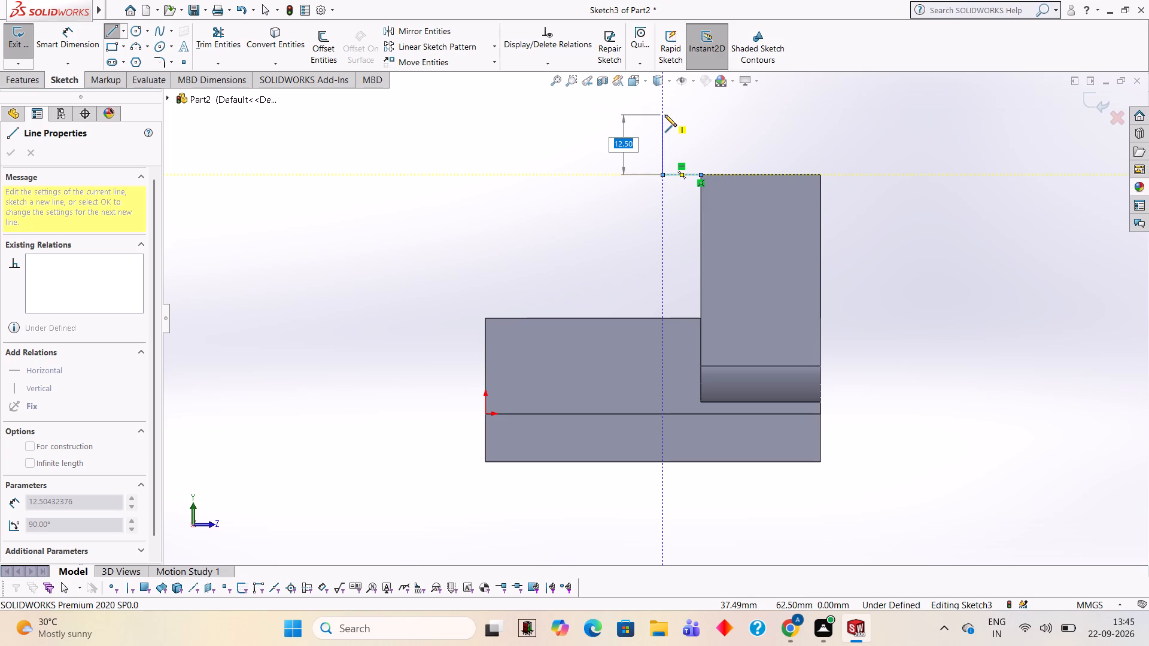
text(25)
key(Return)
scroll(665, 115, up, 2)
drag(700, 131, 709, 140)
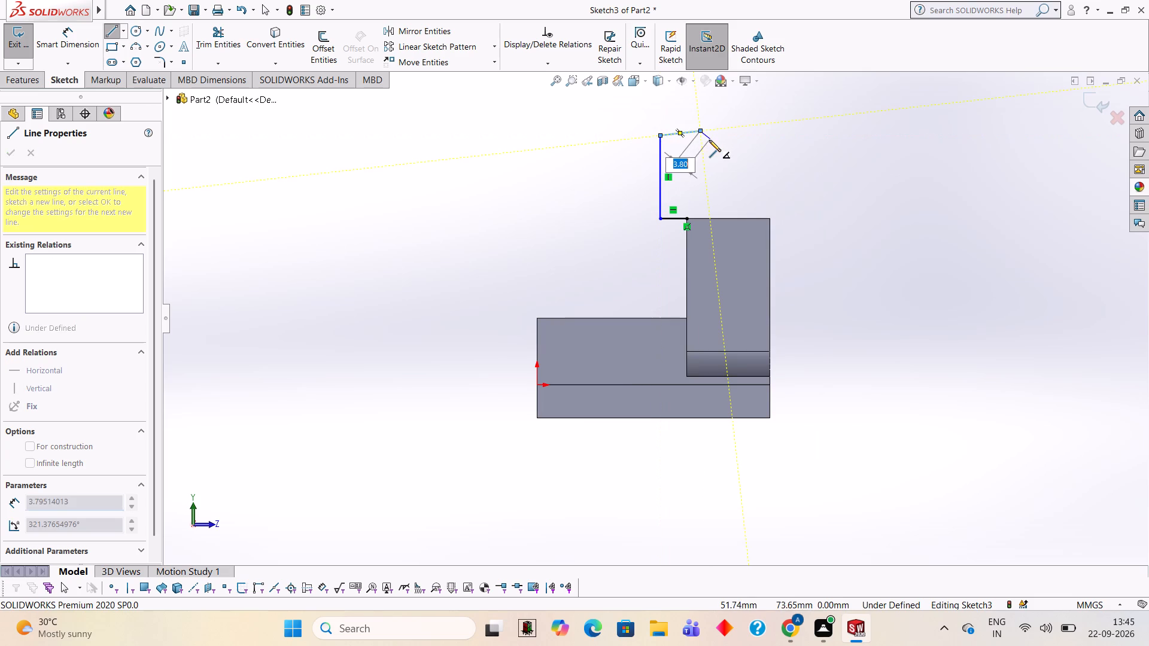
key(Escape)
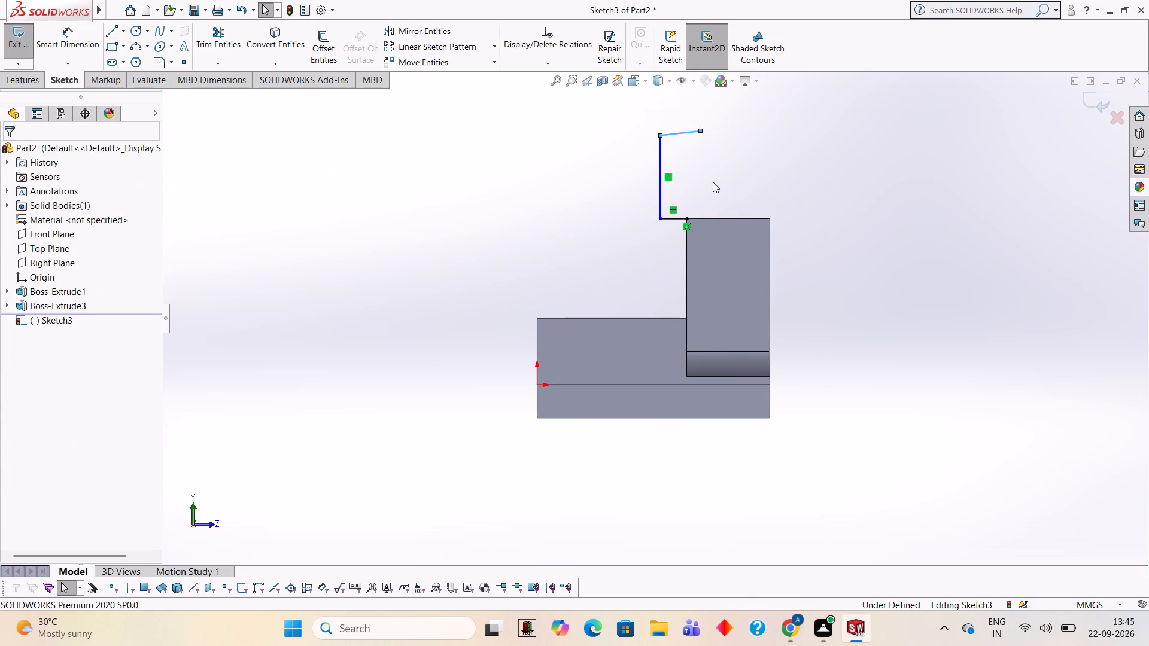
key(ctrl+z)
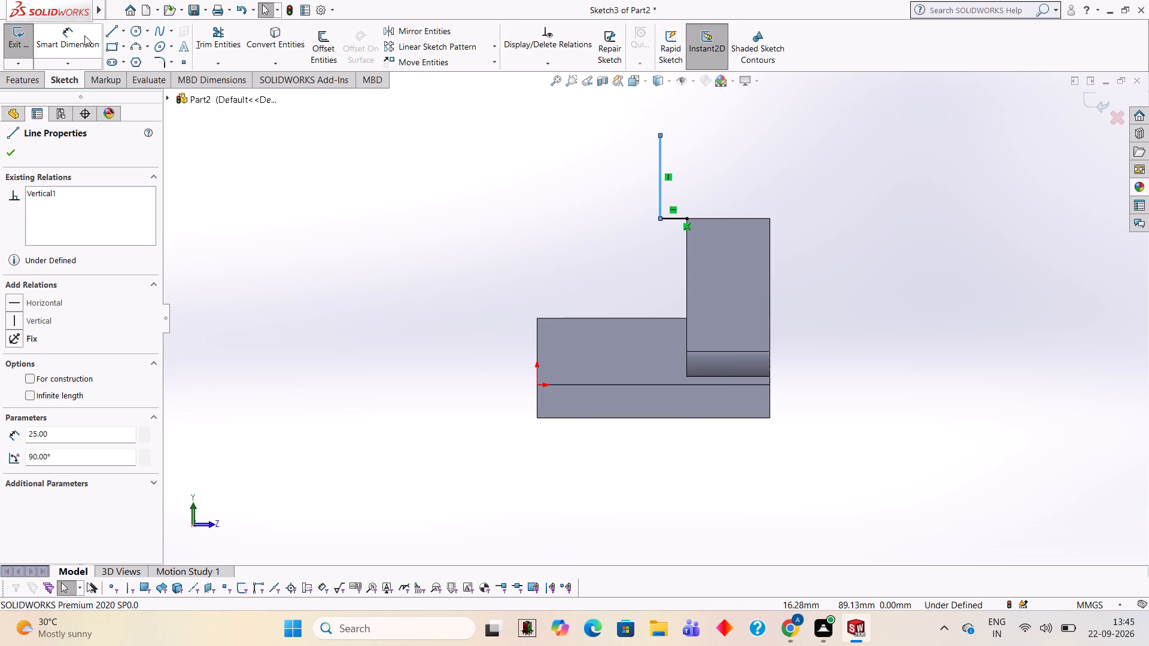
Complete the closed U-shaped profile: 8 mm across, 15 mm down, 30 mm across, 15 mm up, 8 mm across, 25 mm down, and back to the arm's corner.
click(113, 35)
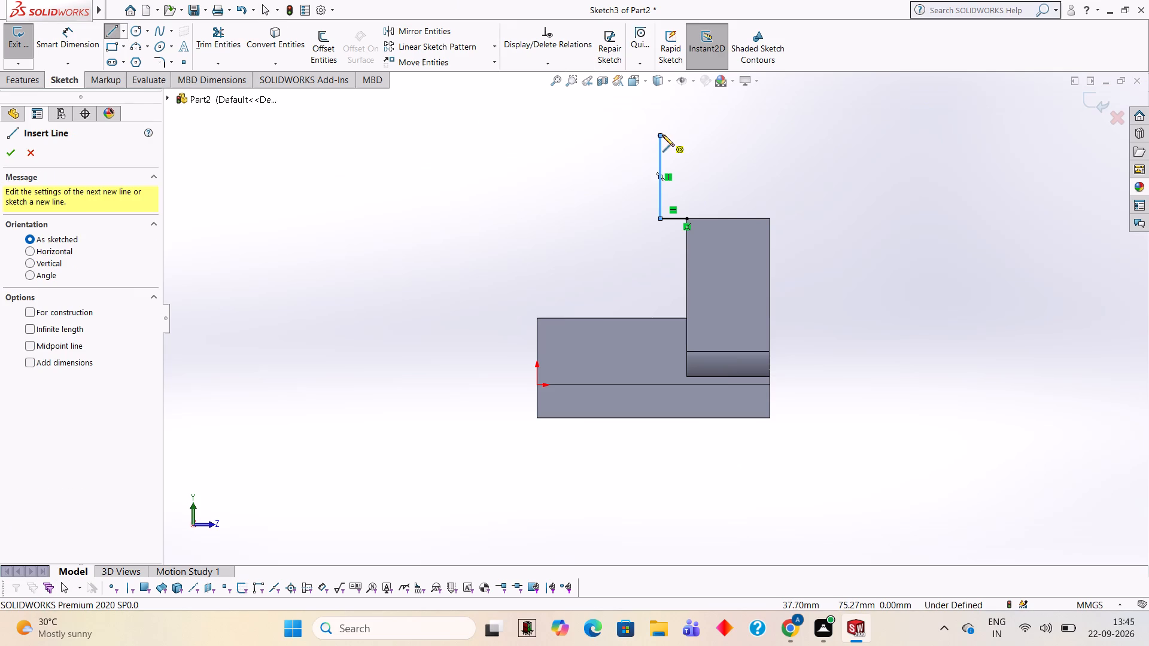
click(659, 136)
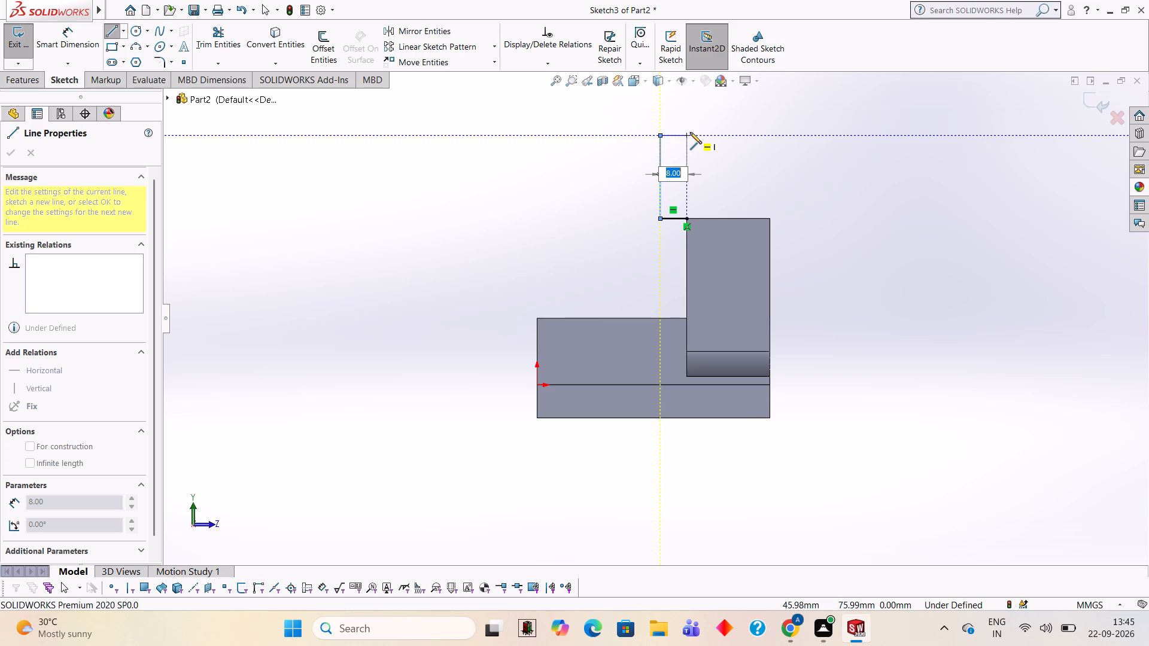
key(8)
key(Return)
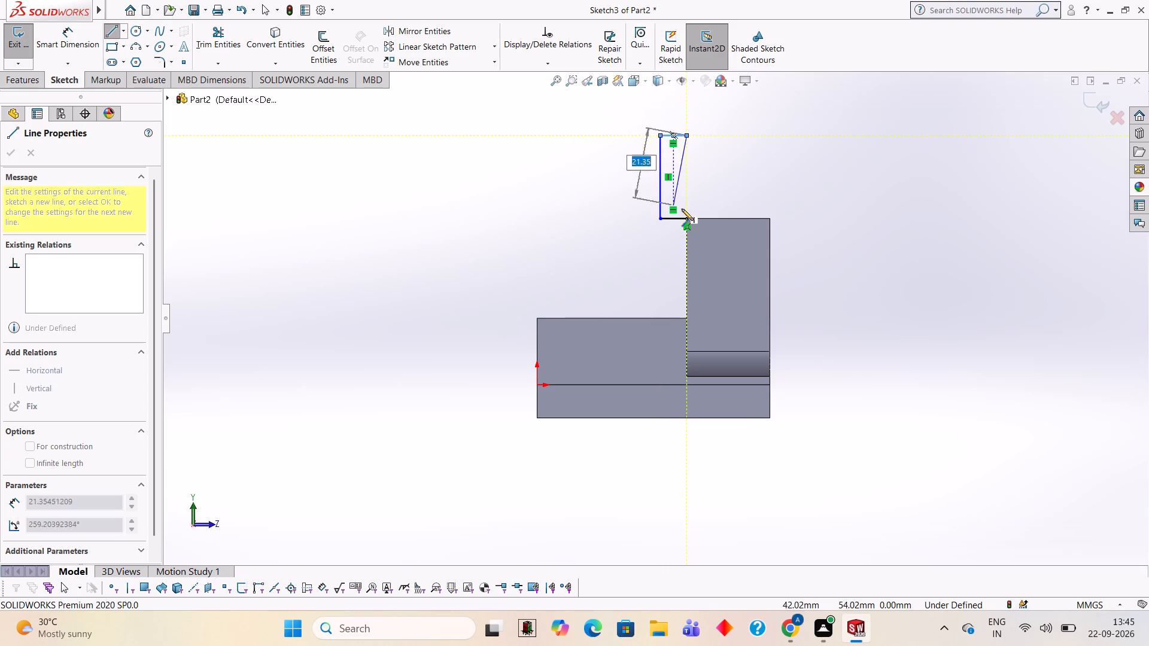
text(15)
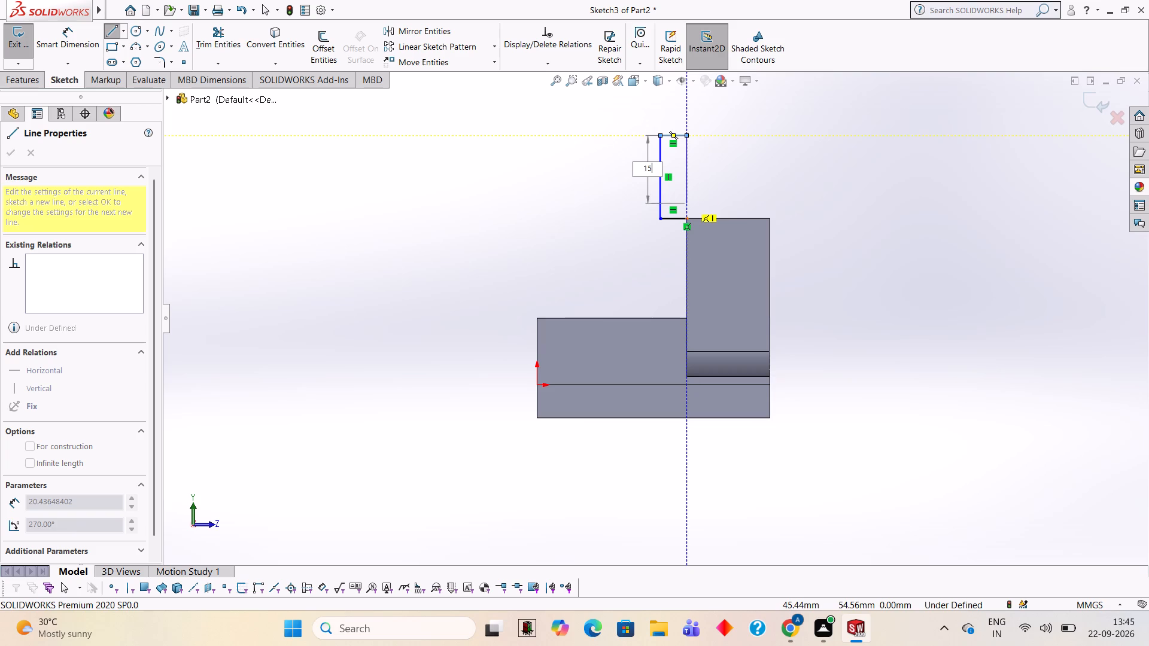
key(Return)
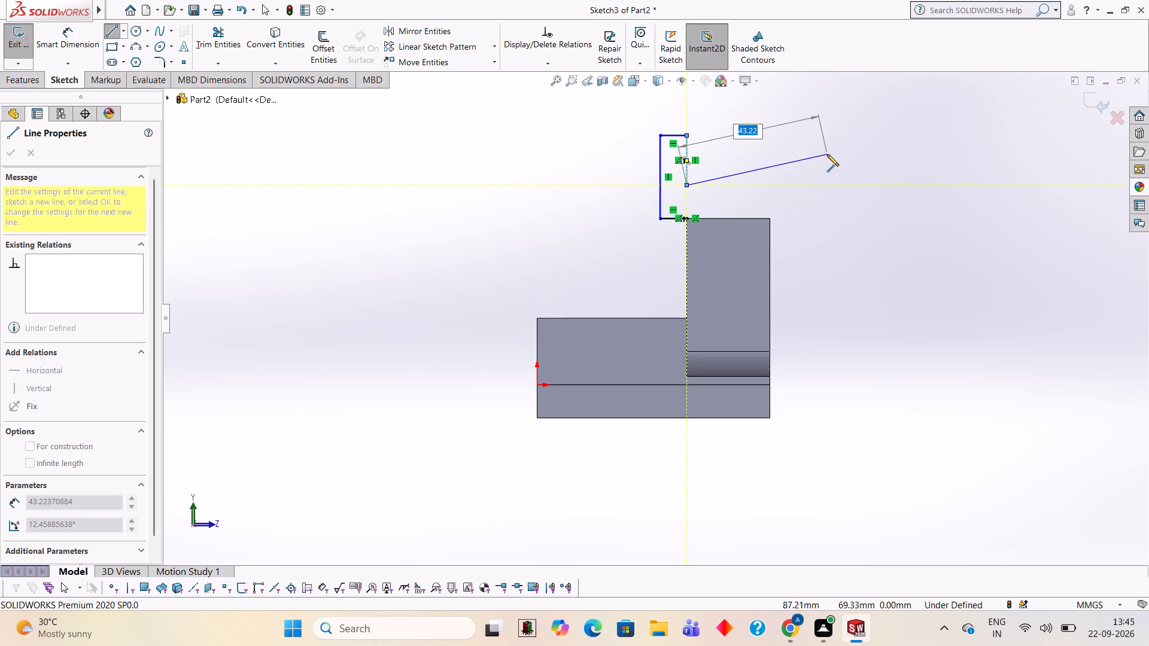
text(30)
key(Return)
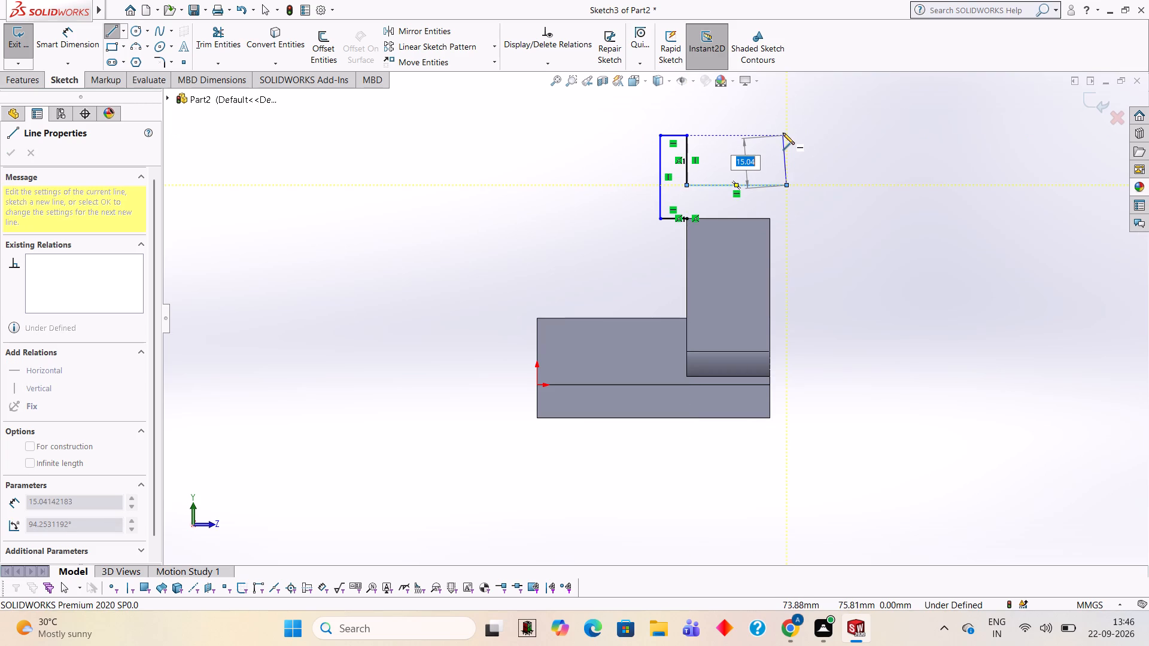
click(786, 135)
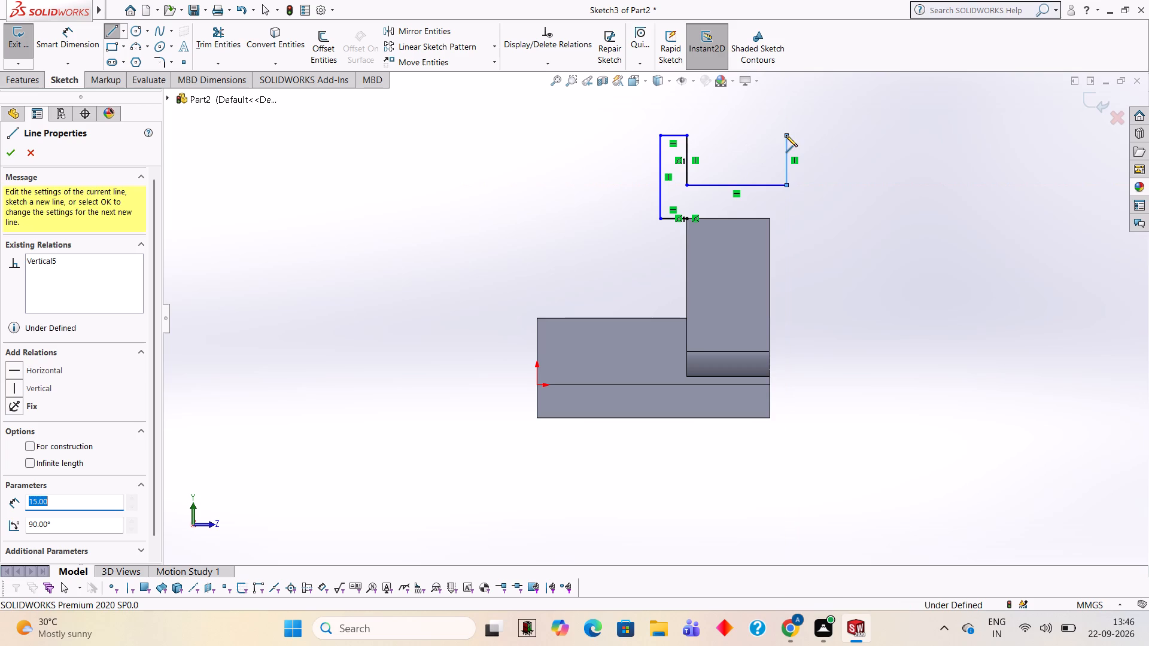
key(8)
key(Return)
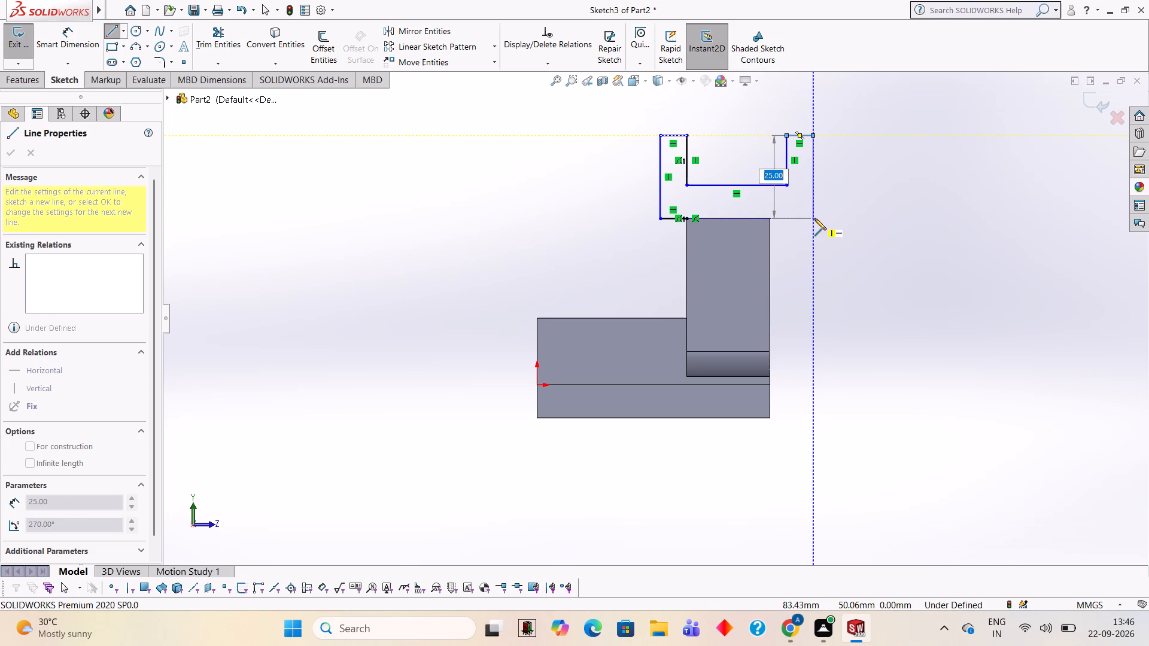
click(814, 218)
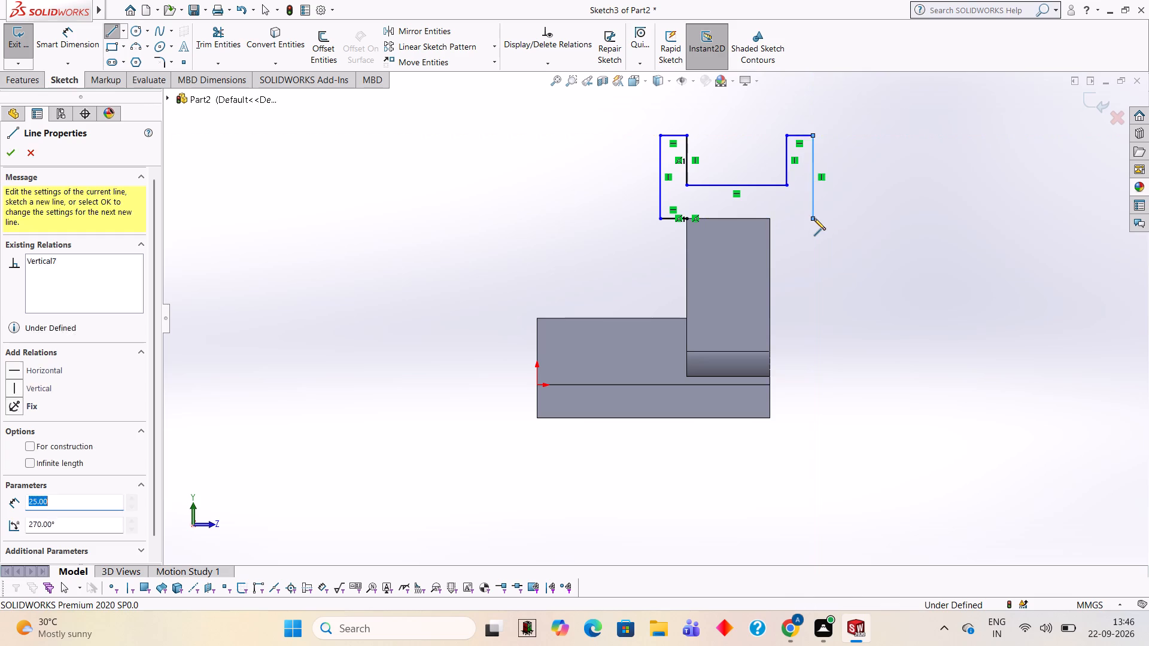
click(686, 218)
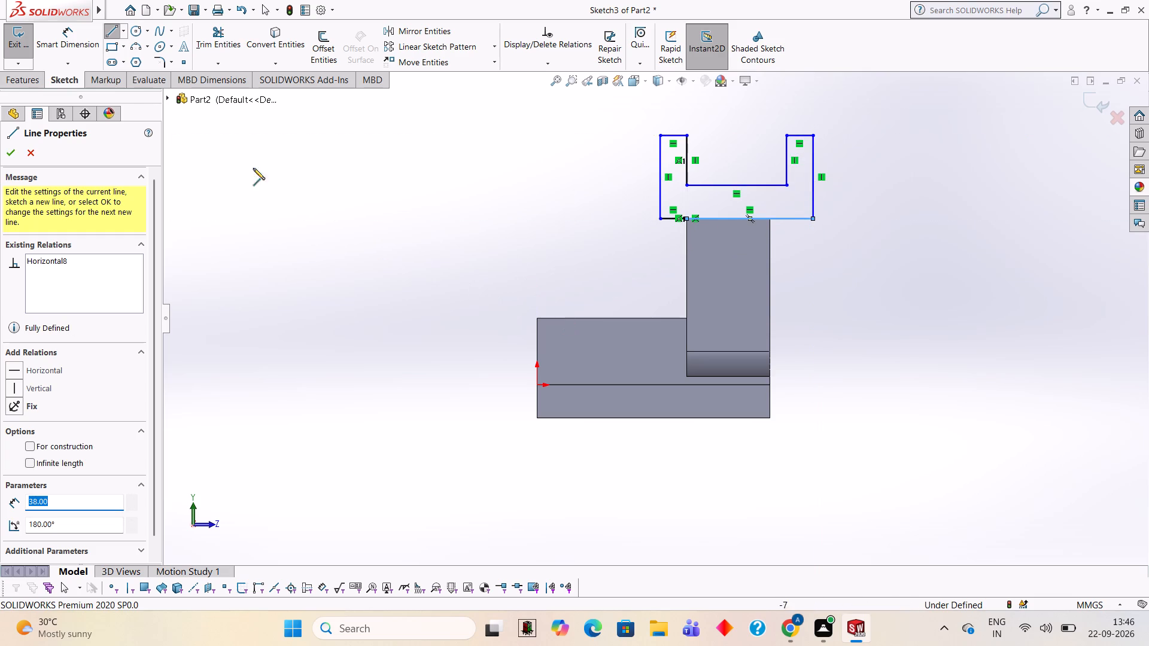
Dimension the U-shaped profile's overall width between its two outer vertical sides.
click(77, 33)
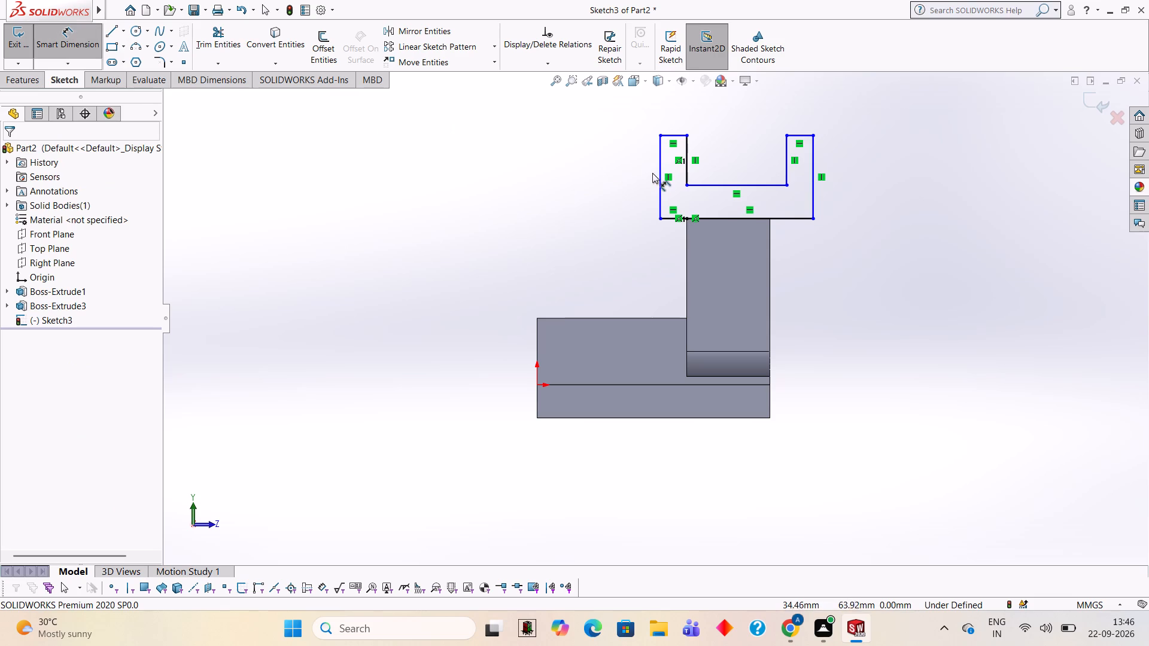
click(658, 176)
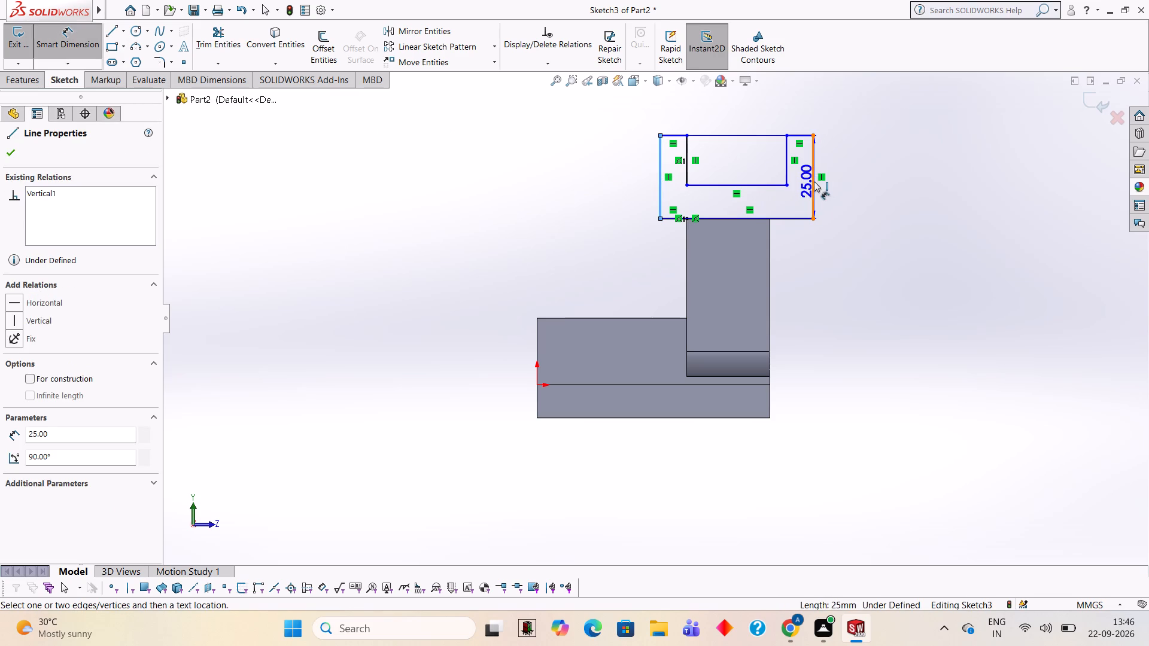
click(814, 181)
click(733, 107)
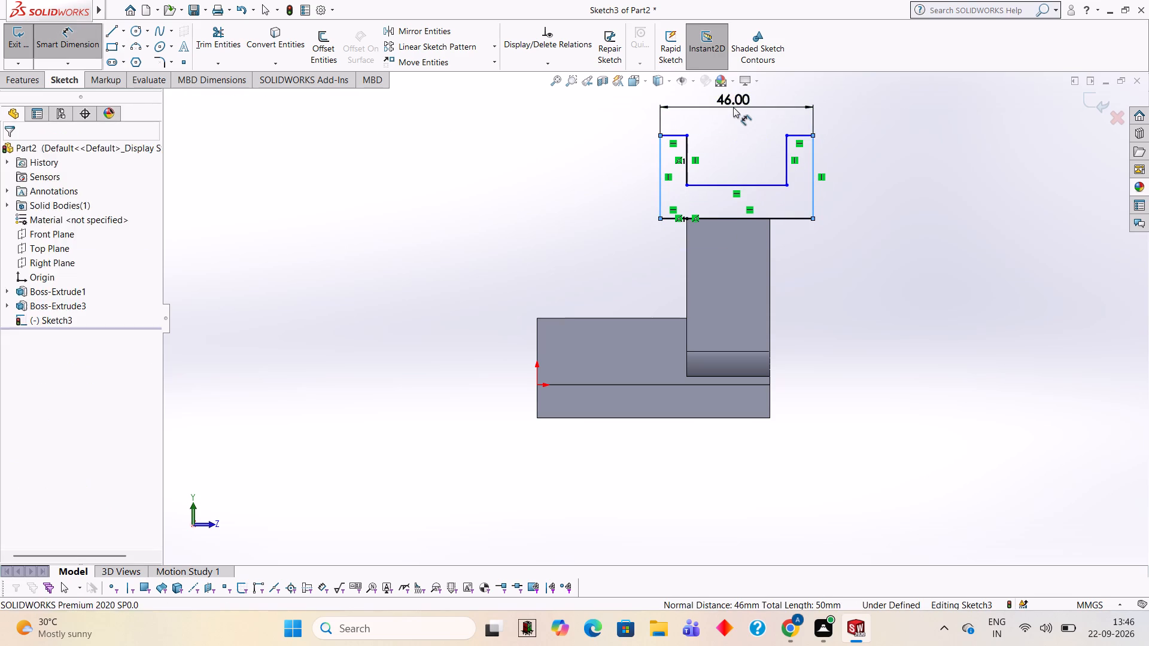
click(682, 90)
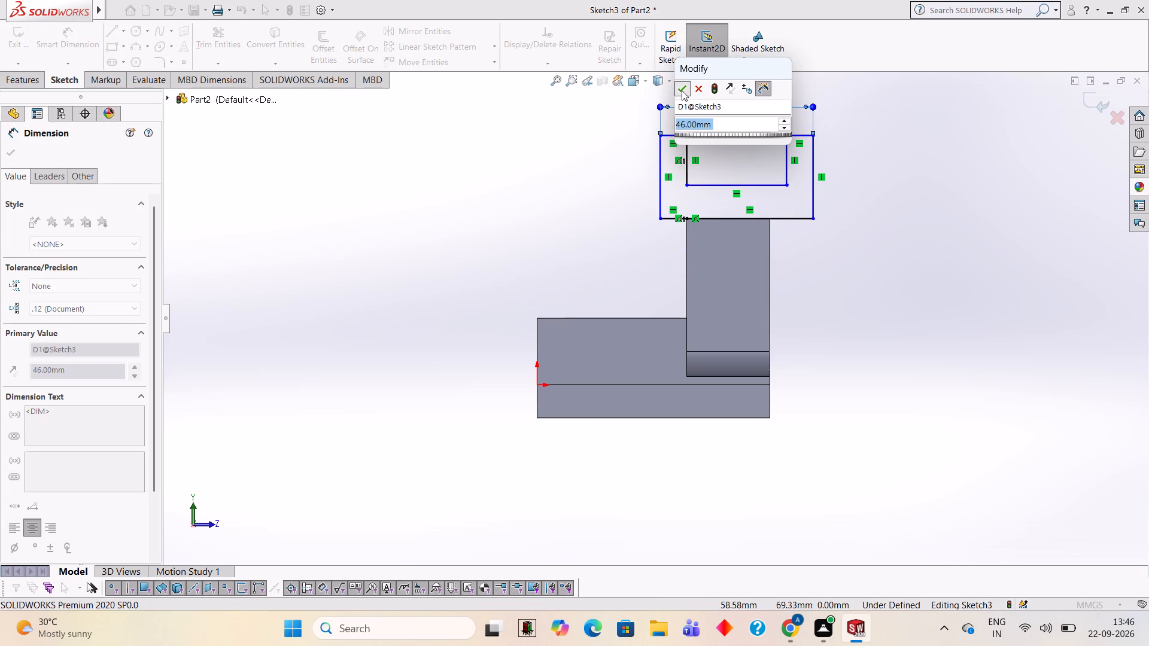
click(906, 152)
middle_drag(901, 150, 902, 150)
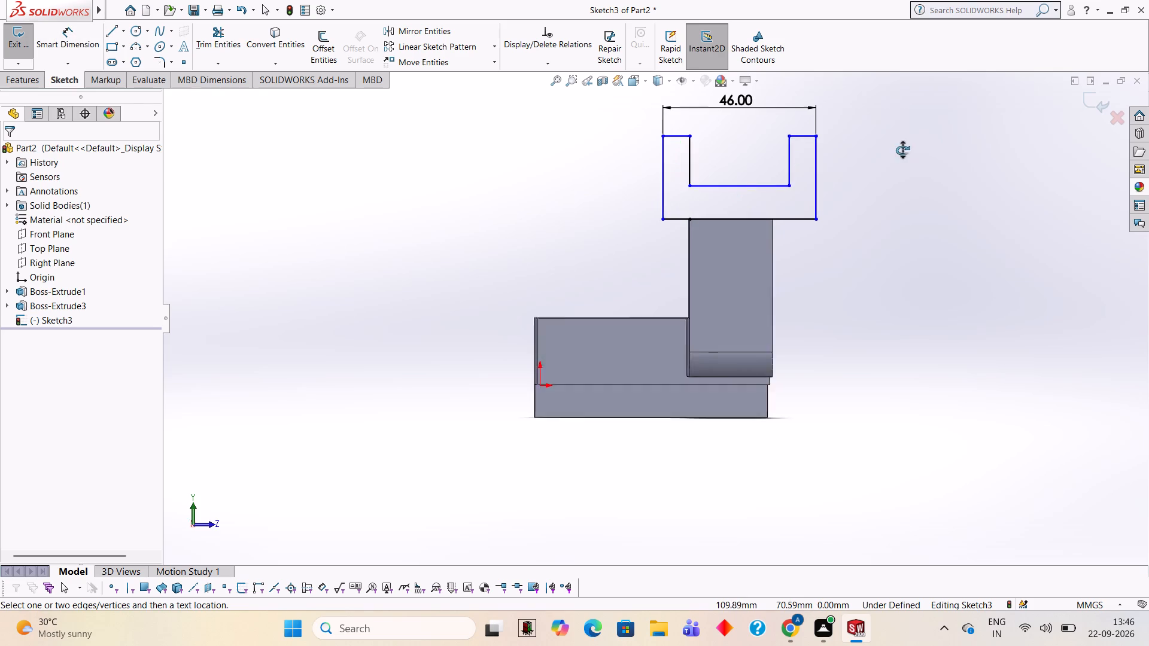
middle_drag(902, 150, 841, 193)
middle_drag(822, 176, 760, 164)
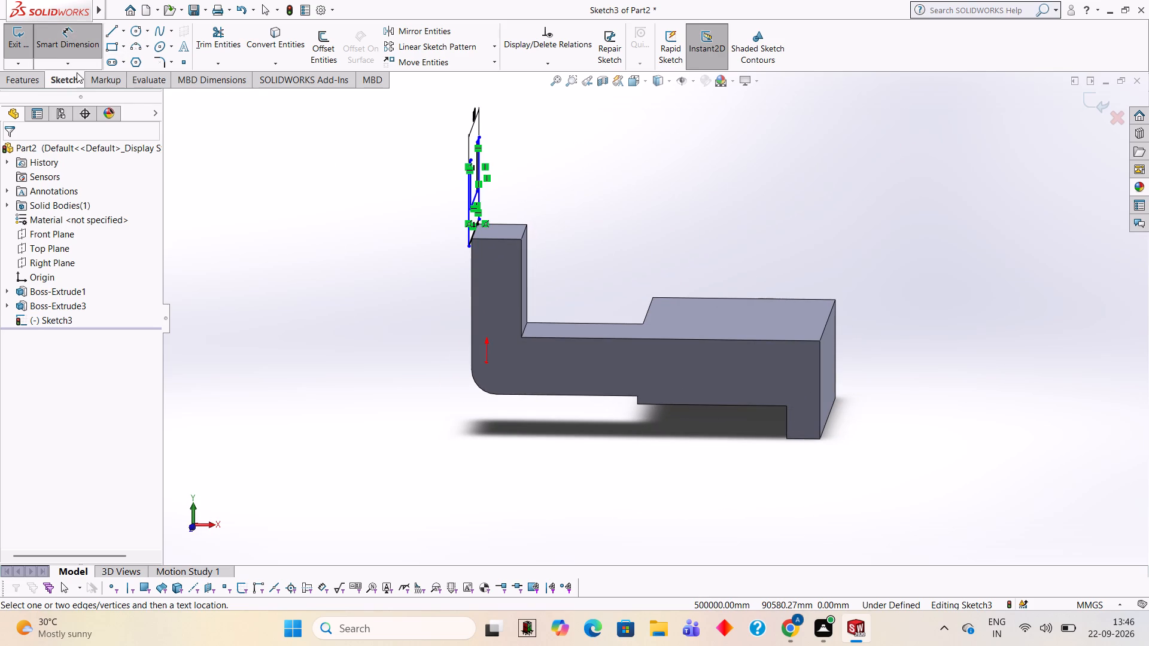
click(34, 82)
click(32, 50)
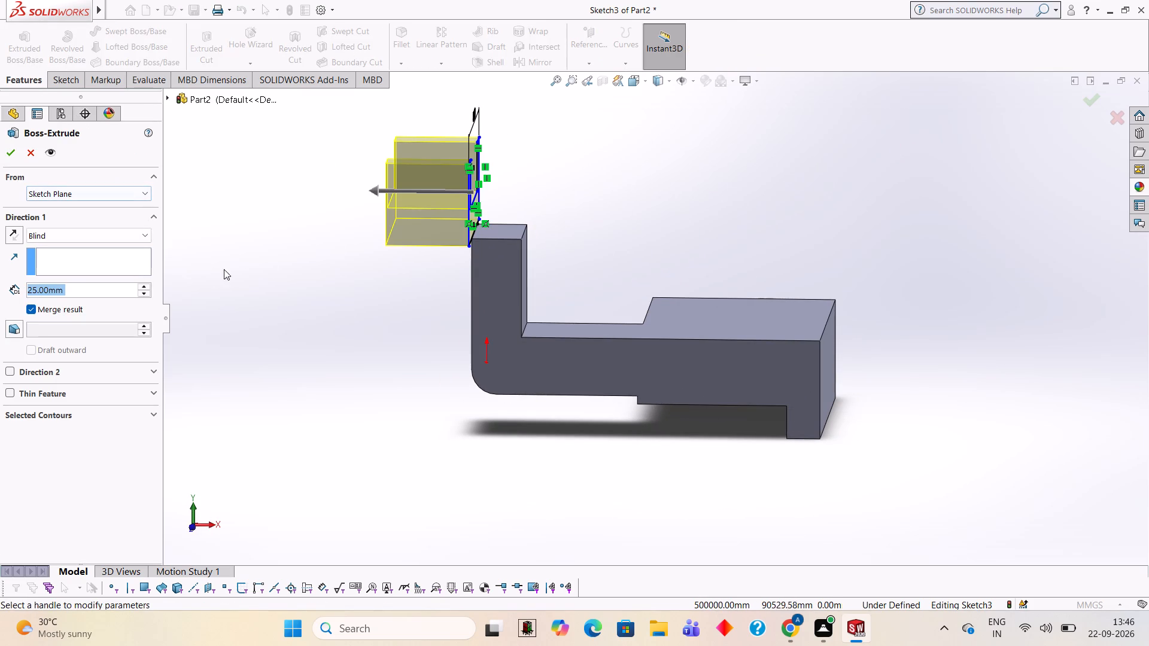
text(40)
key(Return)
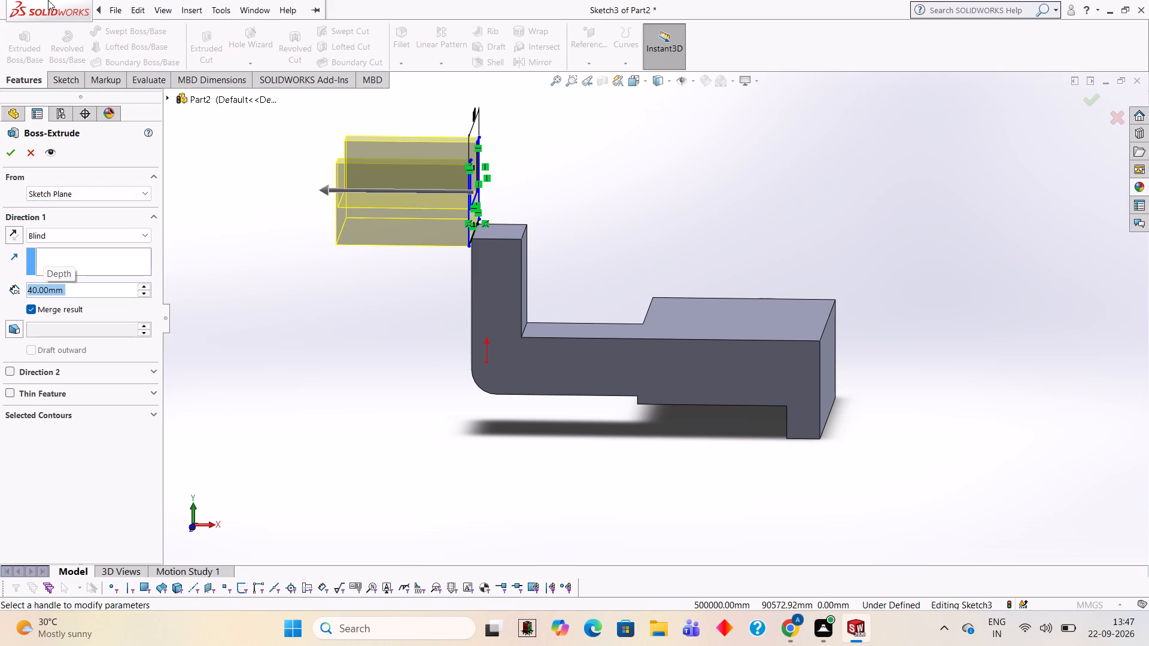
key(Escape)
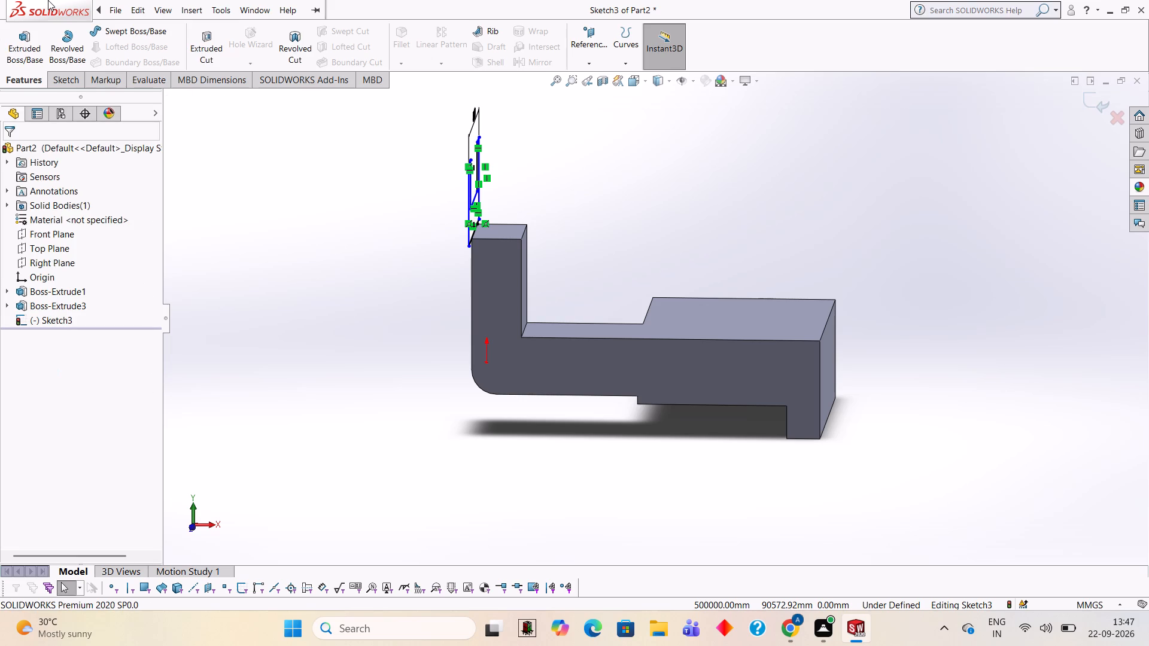
Undo the overall width dimension, all lines of the U-shaped profile and its sketch on the arm's outer face.
key(ctrl+z)
key(ctrl+z)
key(ctrl+z)
key(ctrl+z)
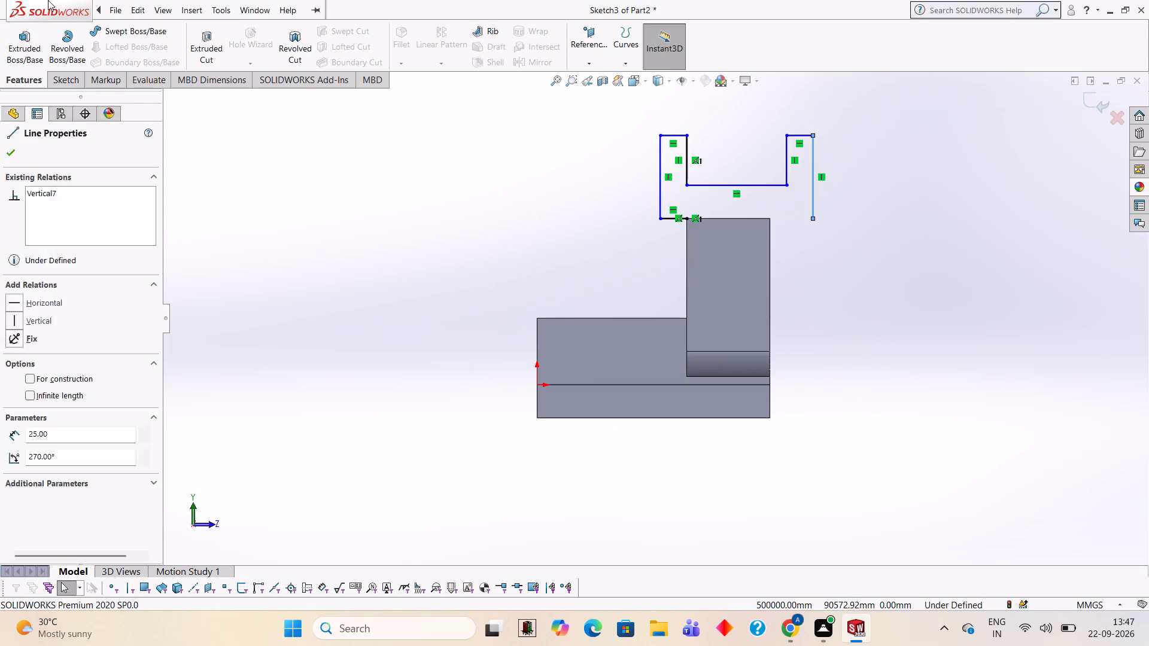
key(ctrl+z)
key(ctrl+z)
key(ctrl+z)
key(ctrl+z)
key(ctrl+z)
key(ctrl+z)
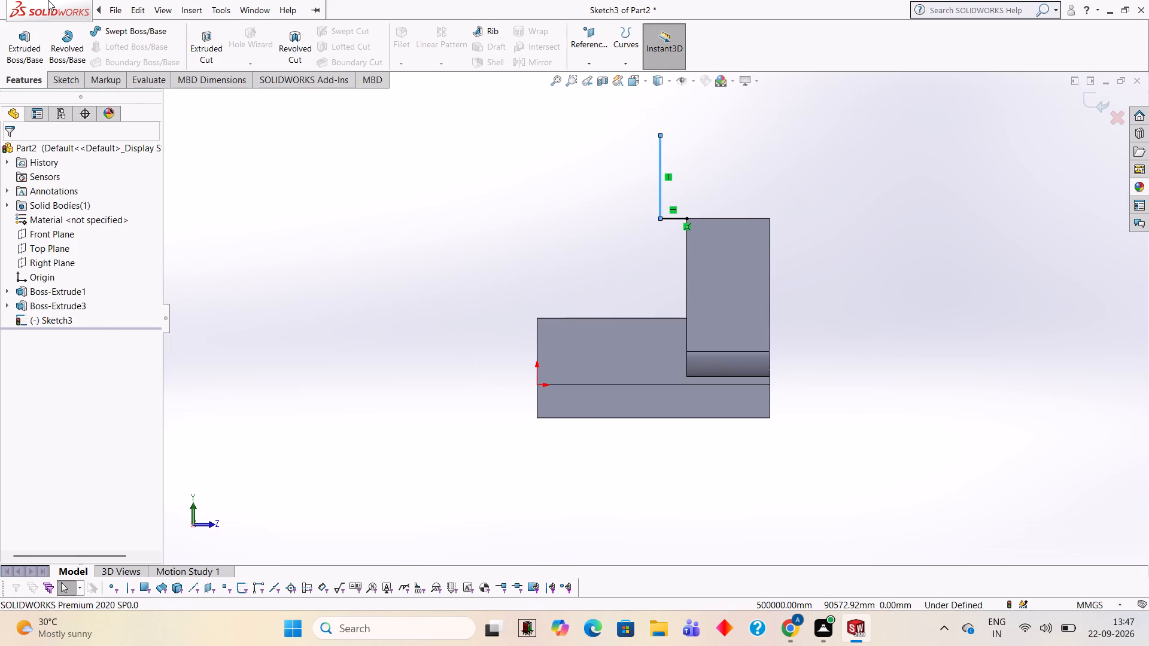
key(ctrl+z)
key(ctrl+z)
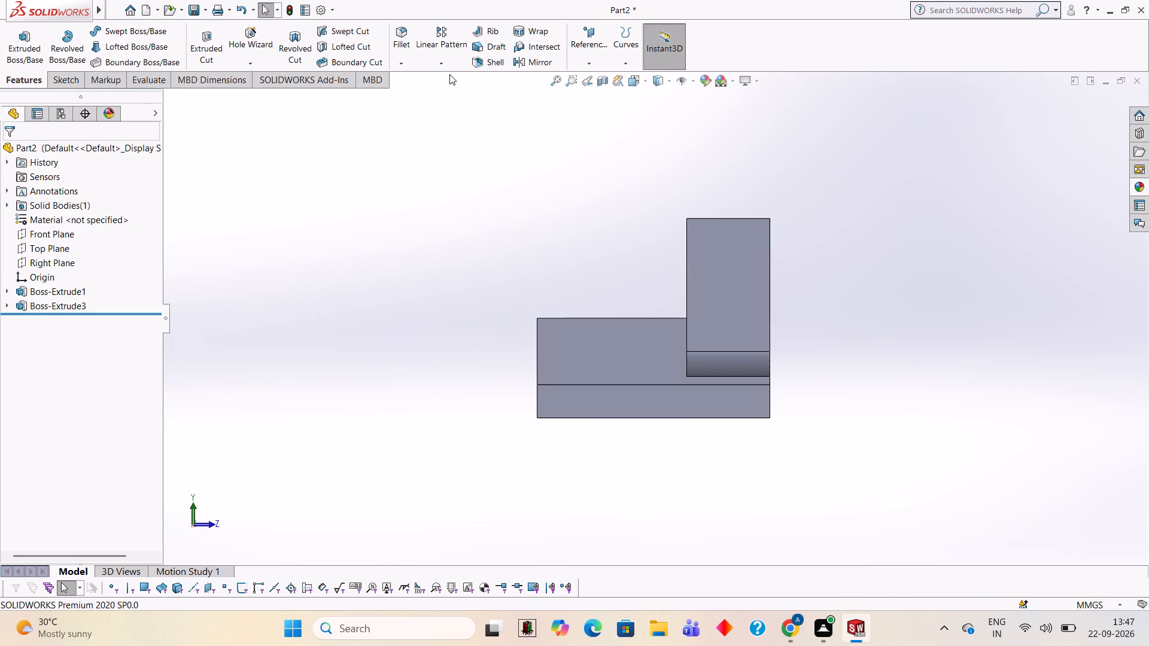
On the upturned arm's inner face, sketch an 8 mm horizontal line outward from the top corner farthest from the origin, and a 25 mm vertical line up.
middle_drag(834, 187, 598, 196)
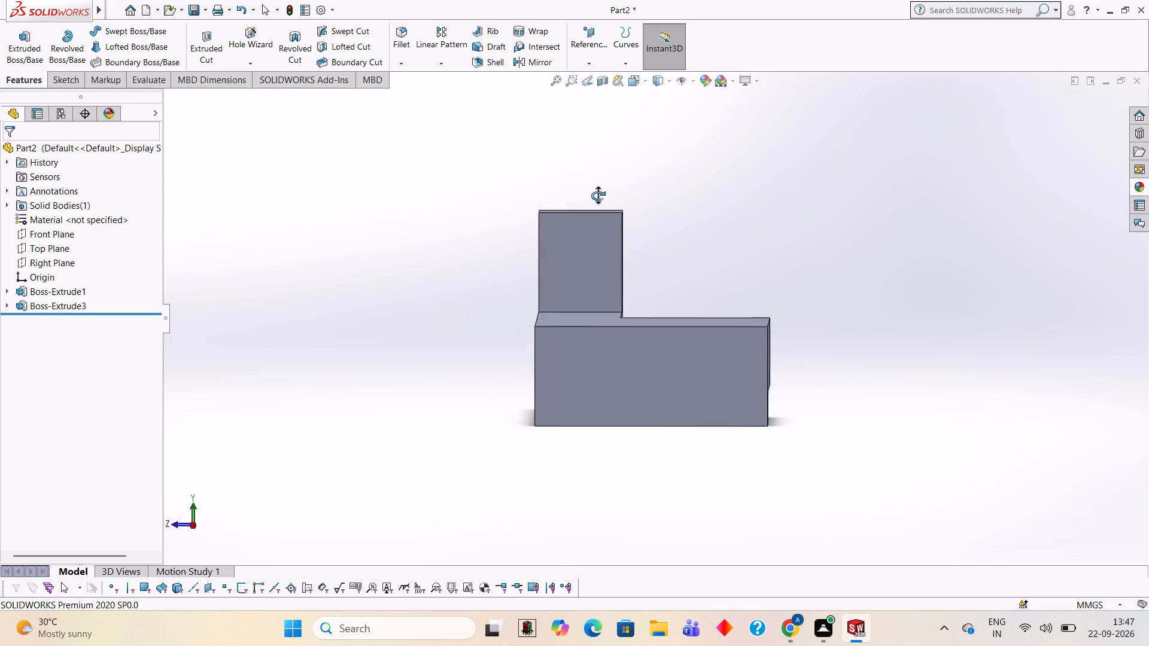
middle_drag(598, 196, 603, 199)
double_click(573, 233)
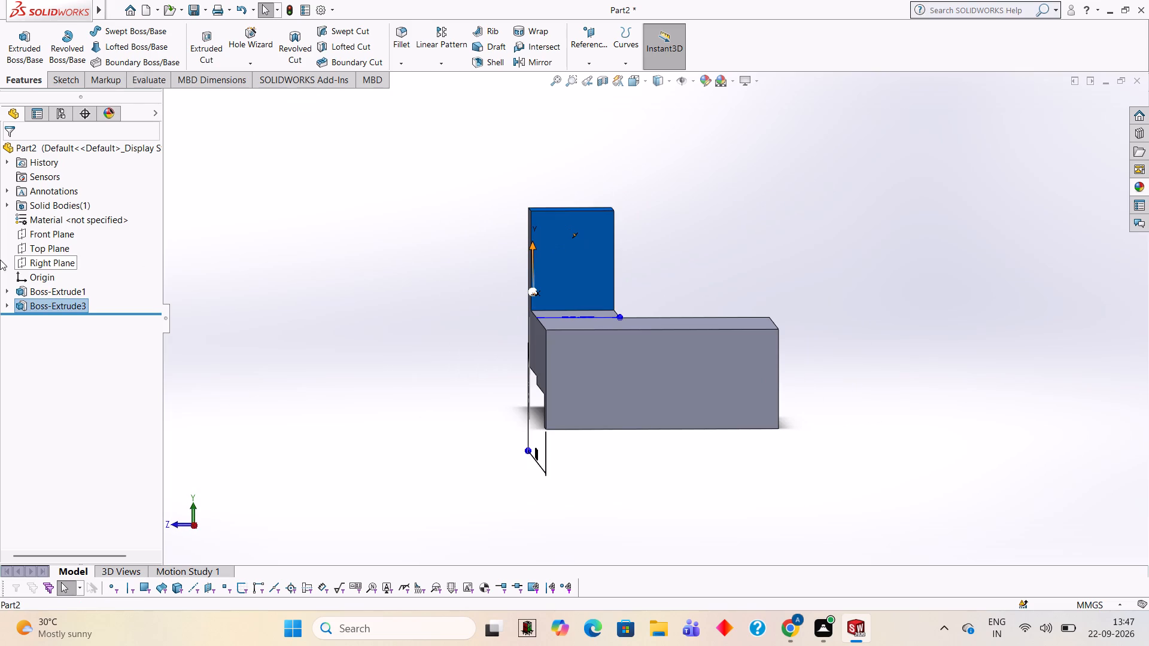
click(794, 164)
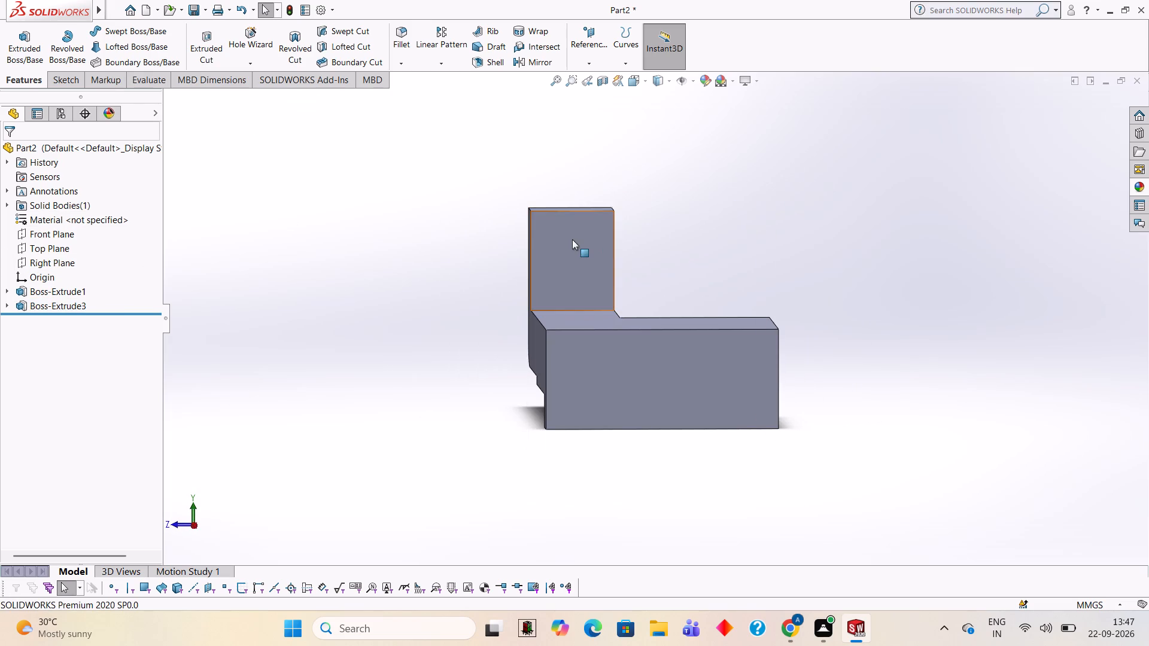
click(572, 239)
click(621, 206)
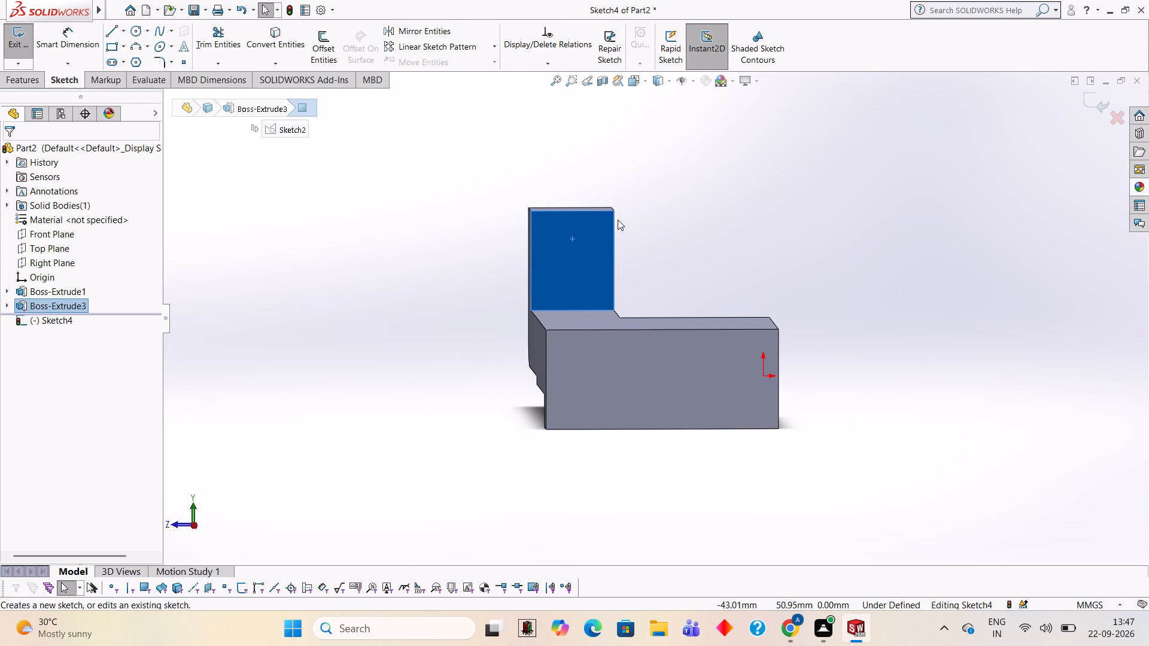
key(ctrl+8)
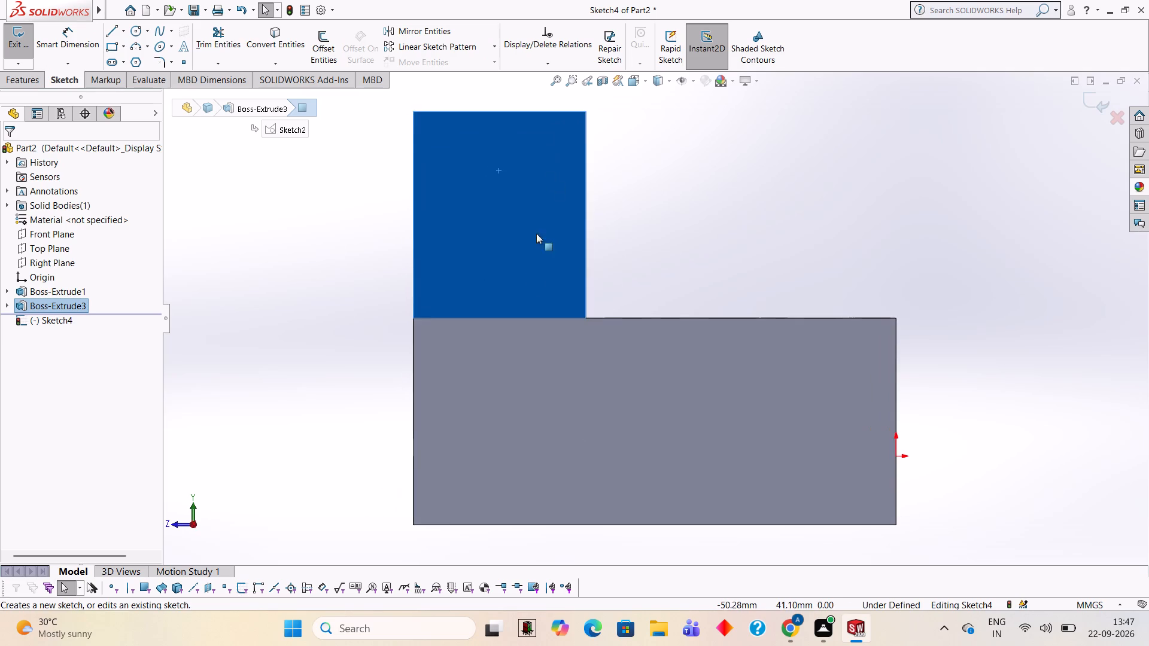
scroll(529, 275, up, 3)
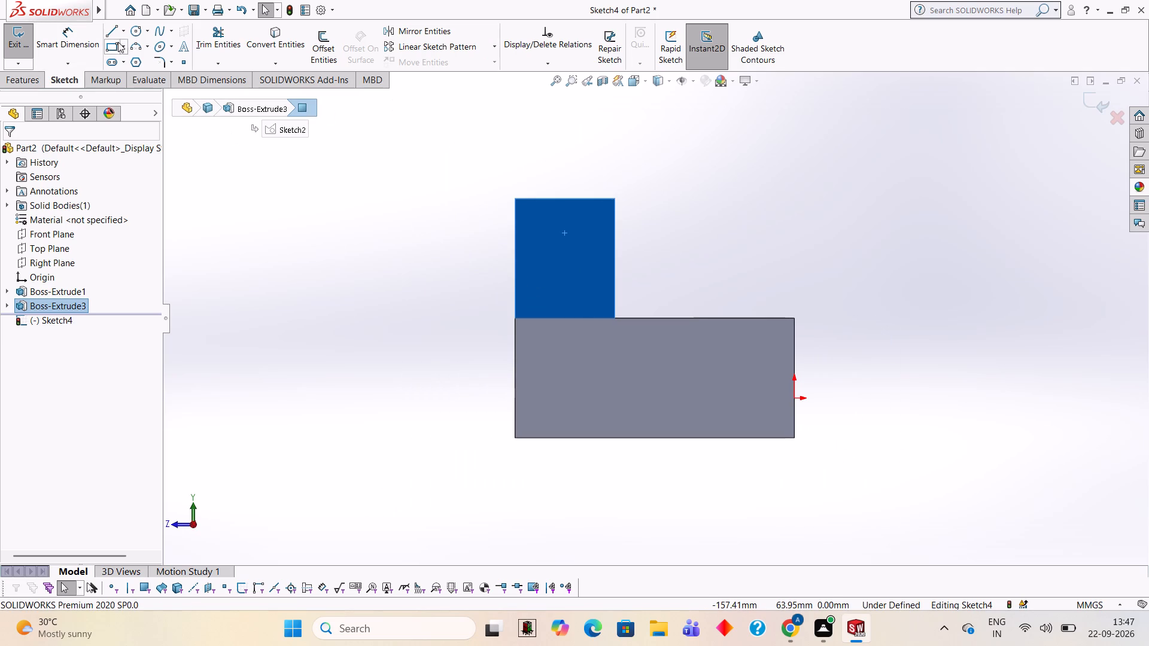
click(109, 36)
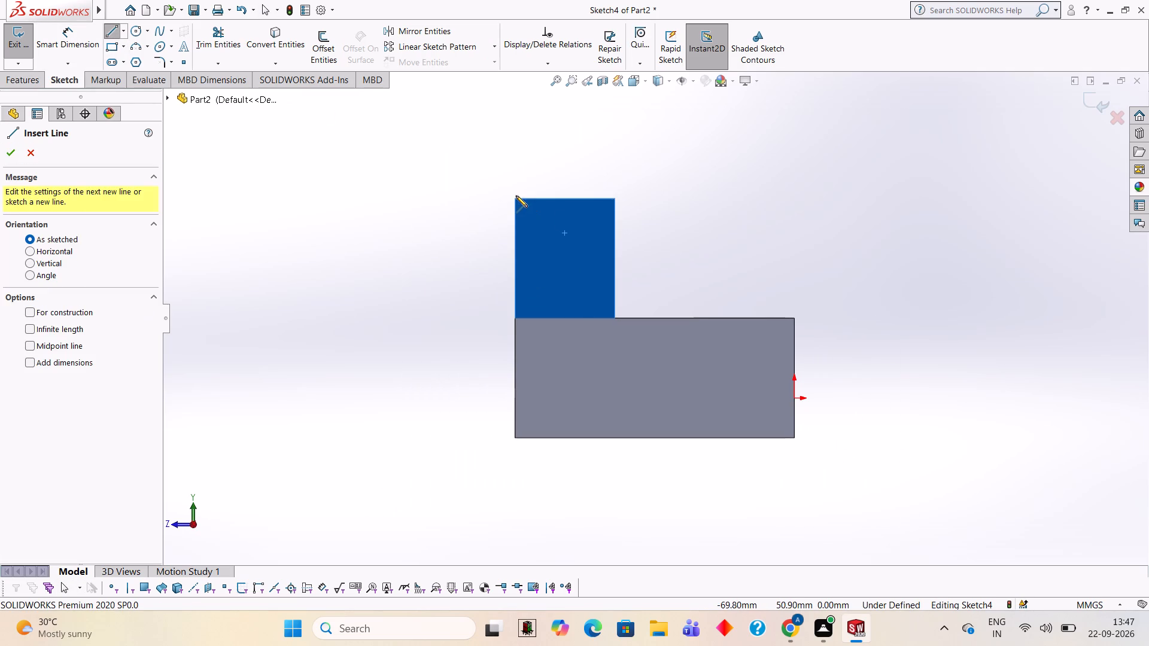
click(515, 197)
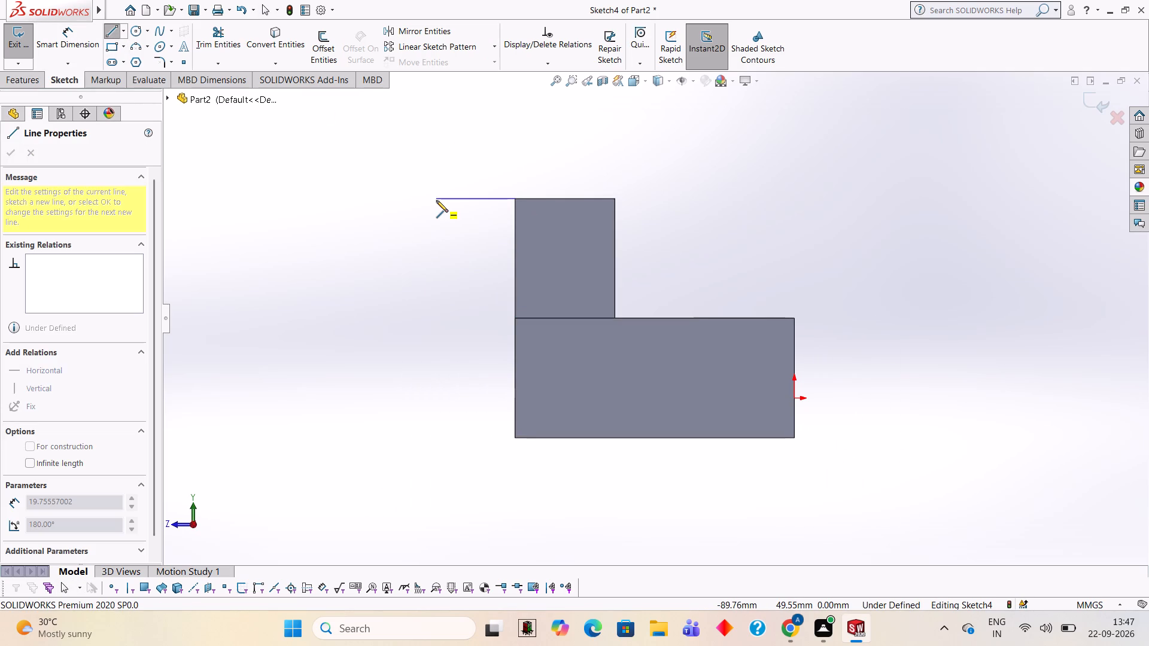
key(8)
key(Return)
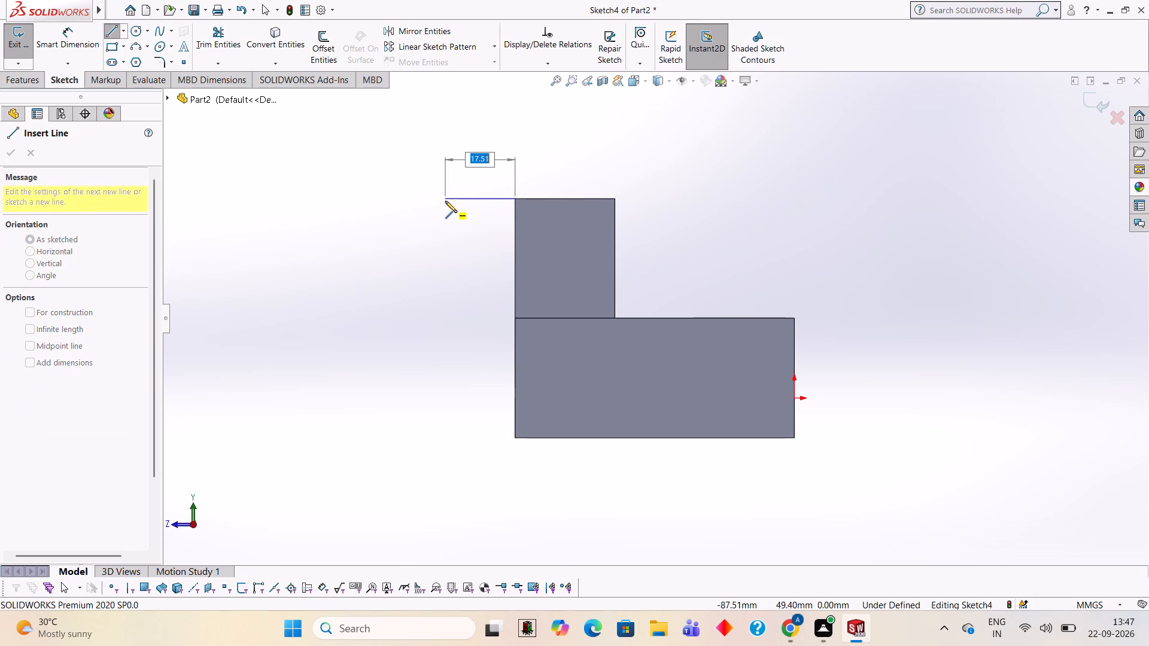
key(8)
key(Return)
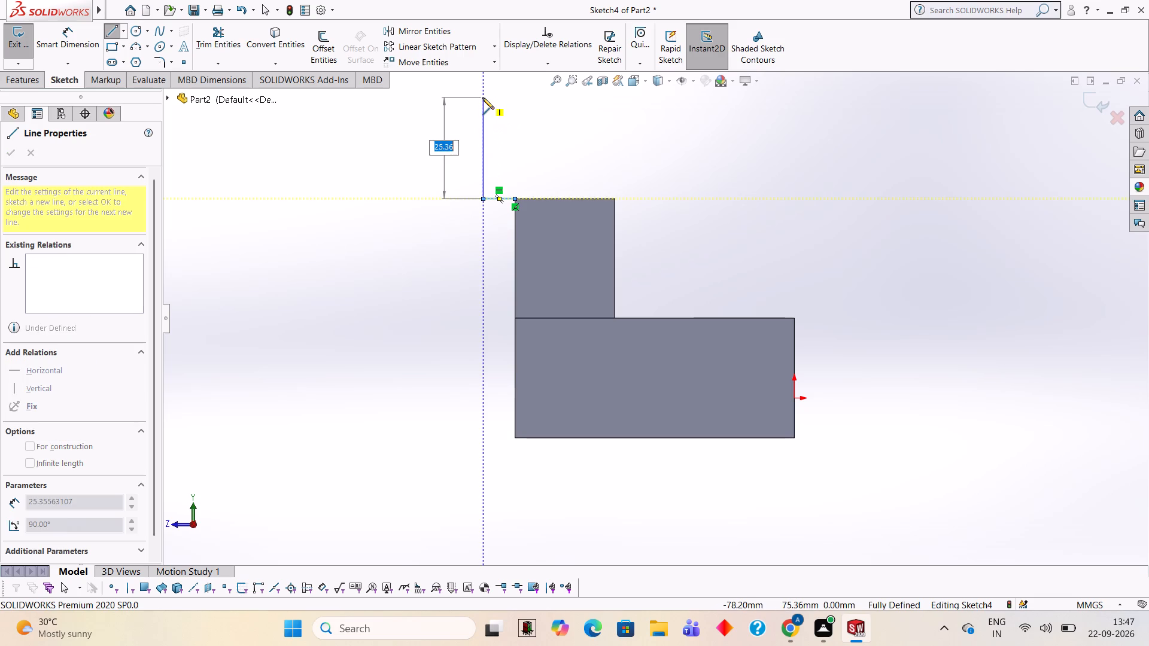
text(25)
key(Return)
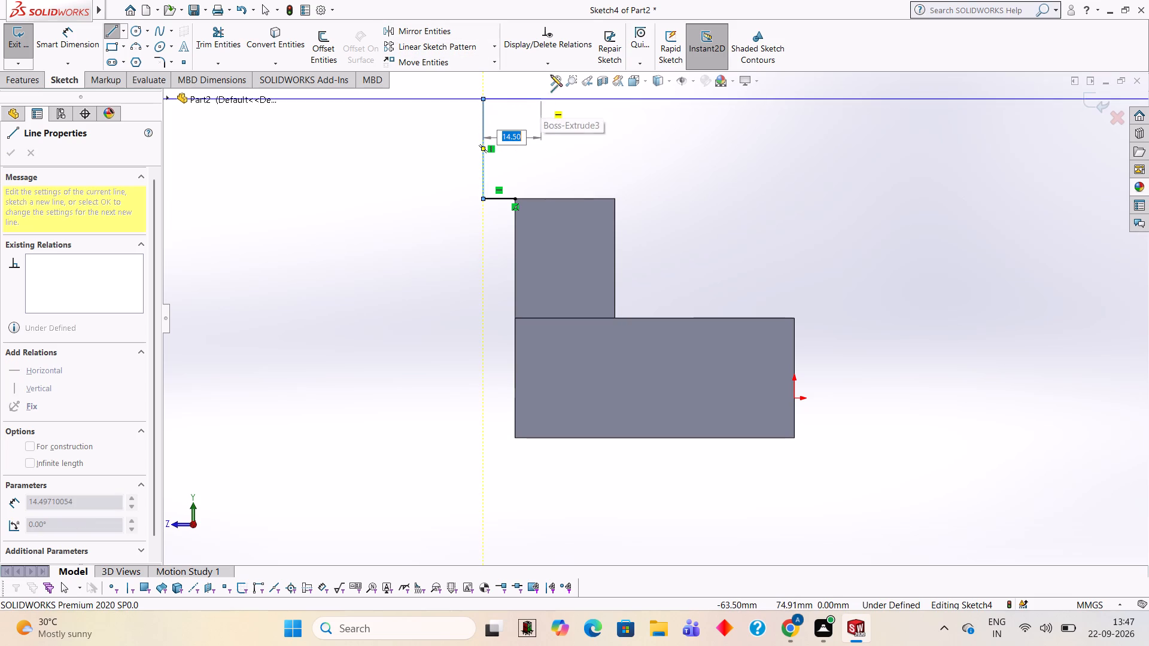
Complete the closed U-shaped profile: 8 mm across, 15 mm down, 30 mm across, 15 mm up, 8 mm across, 25 mm down, and back to the arm's corner.
key(8)
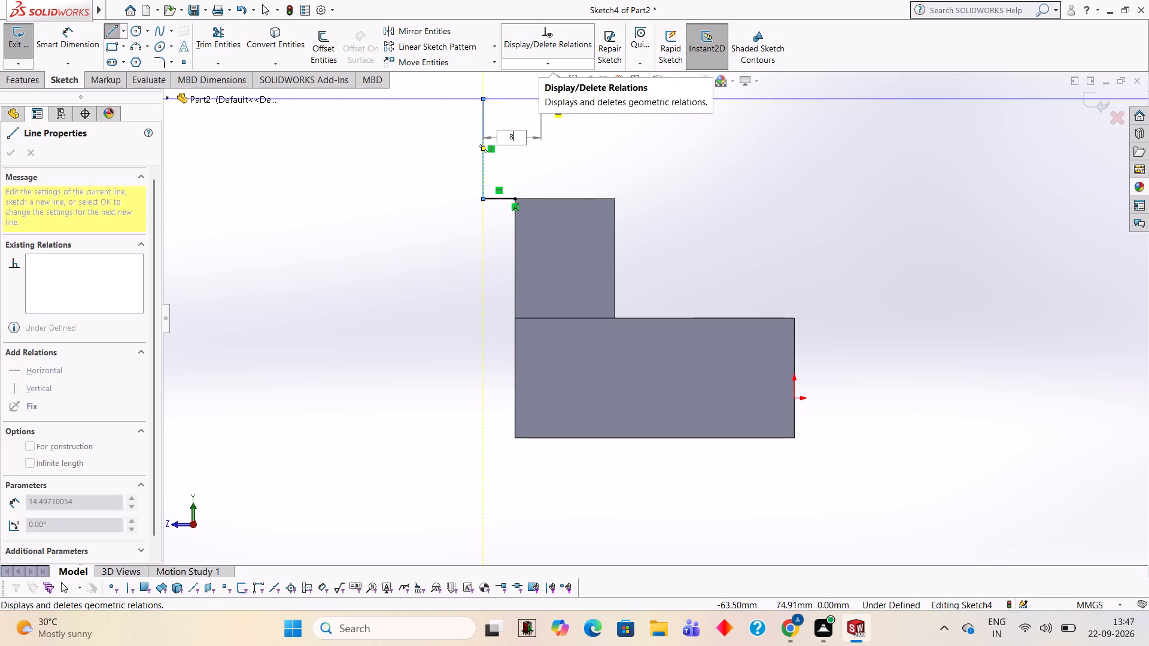
key(Return)
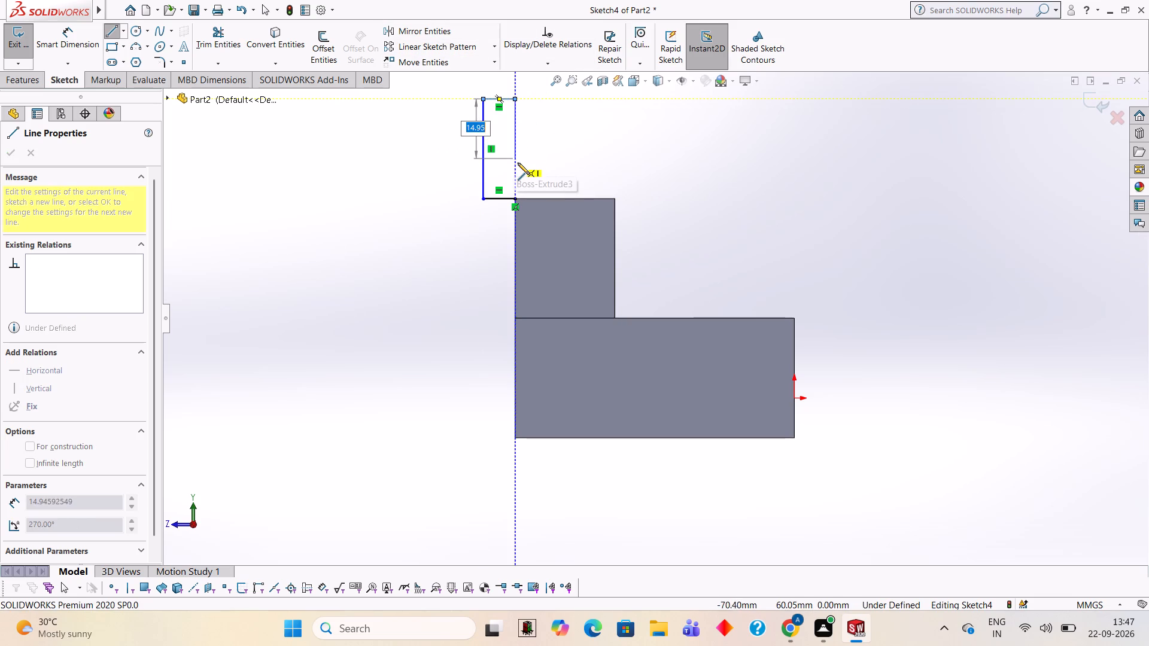
text(15)
key(Return)
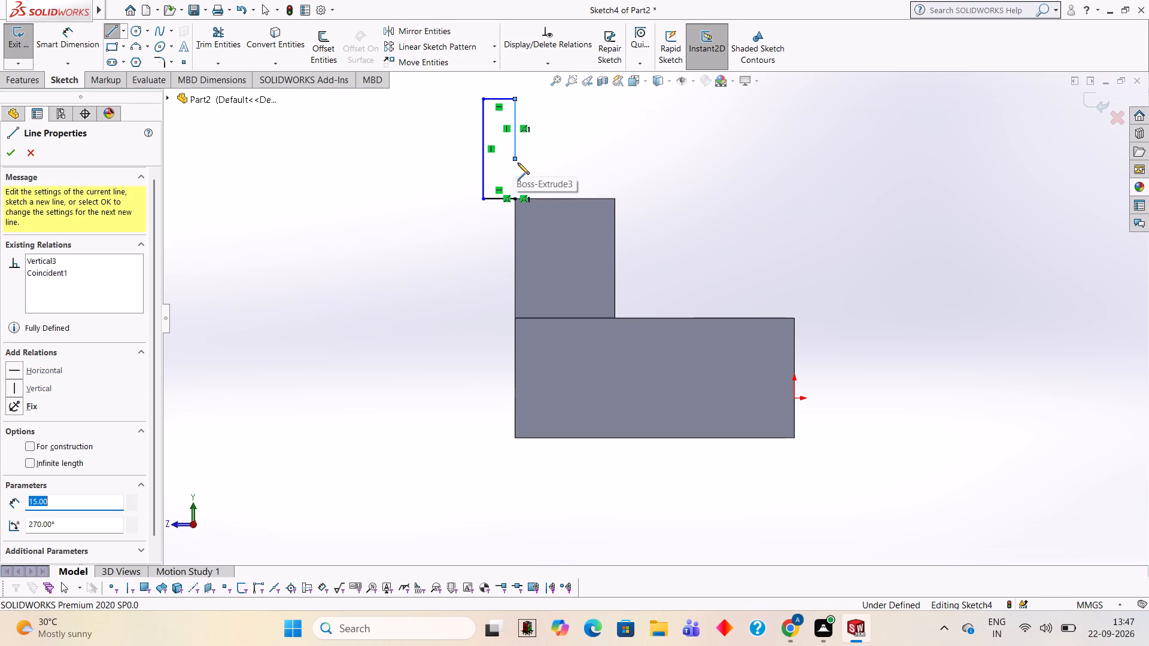
text(30)
key(Return)
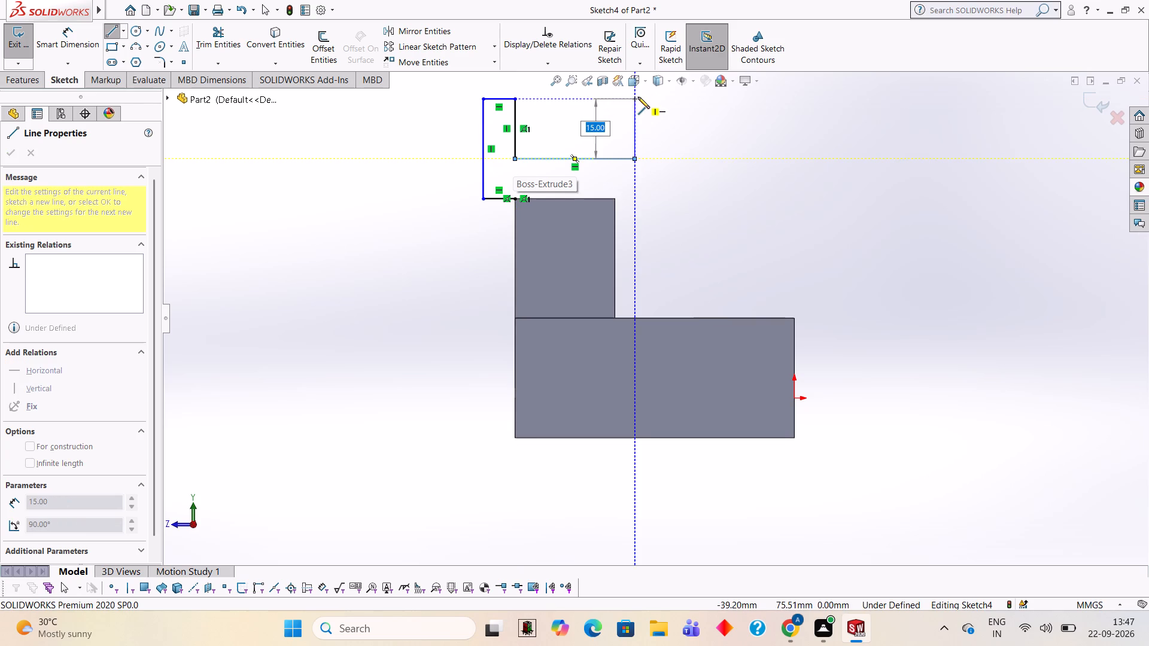
click(636, 97)
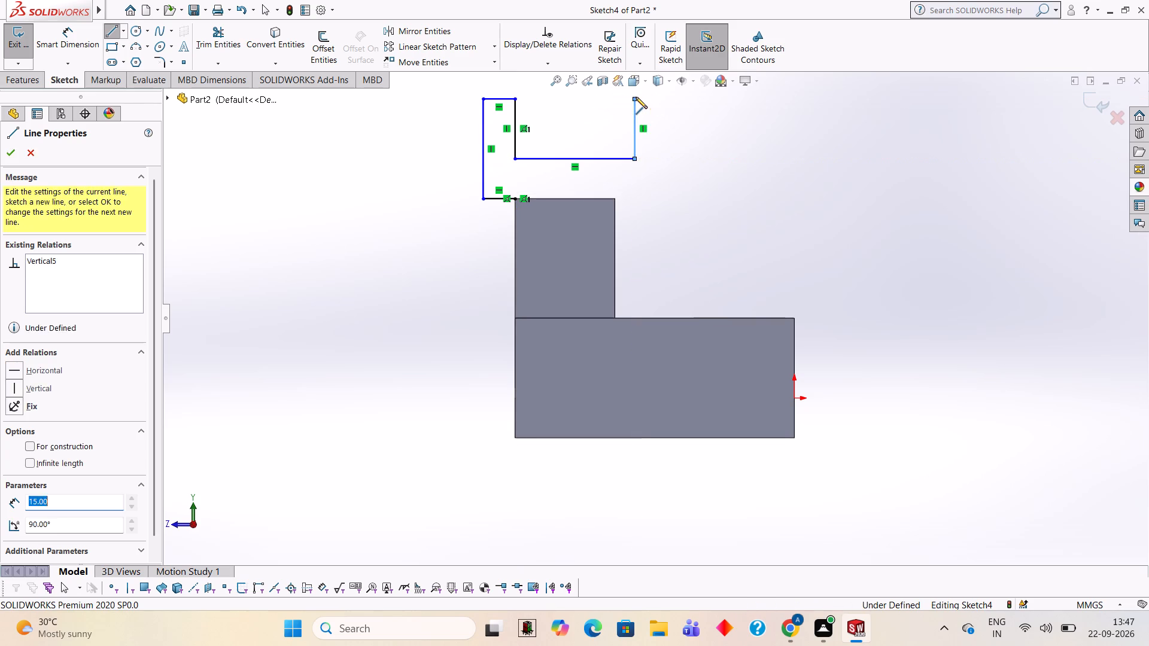
key(8)
key(Return)
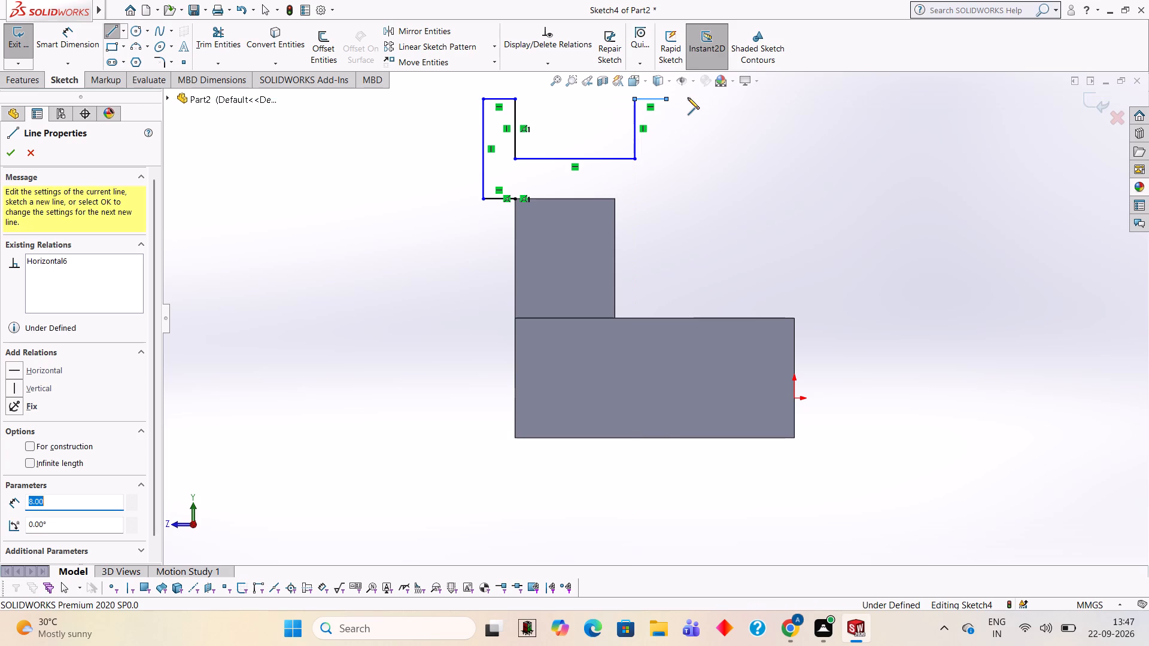
click(665, 202)
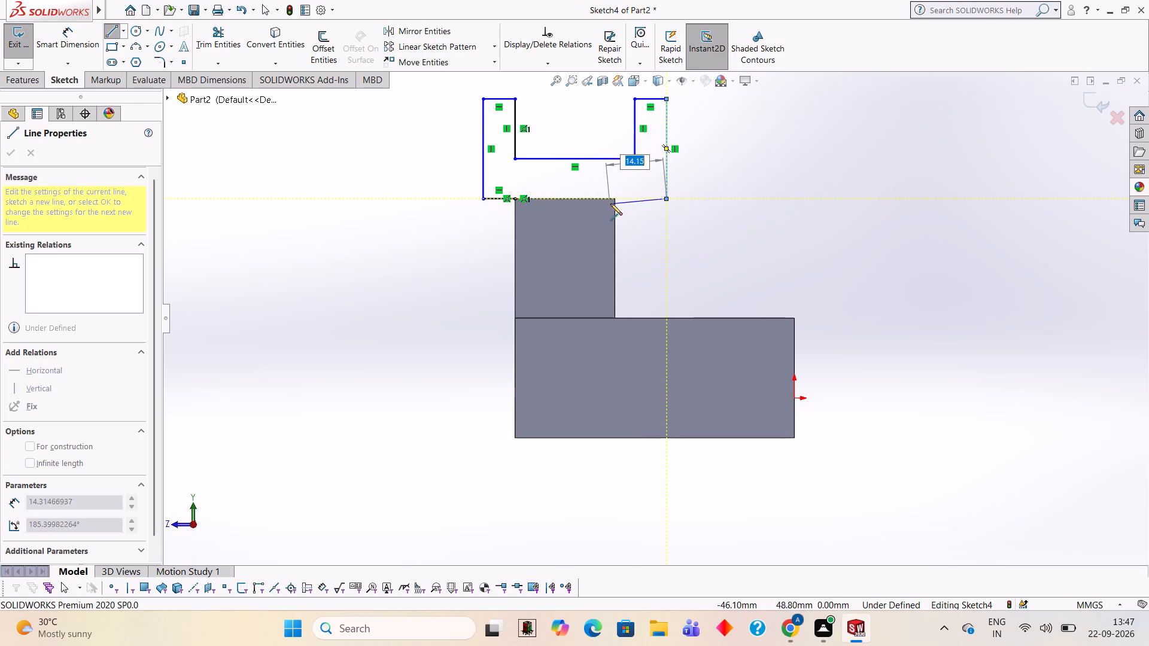
click(512, 198)
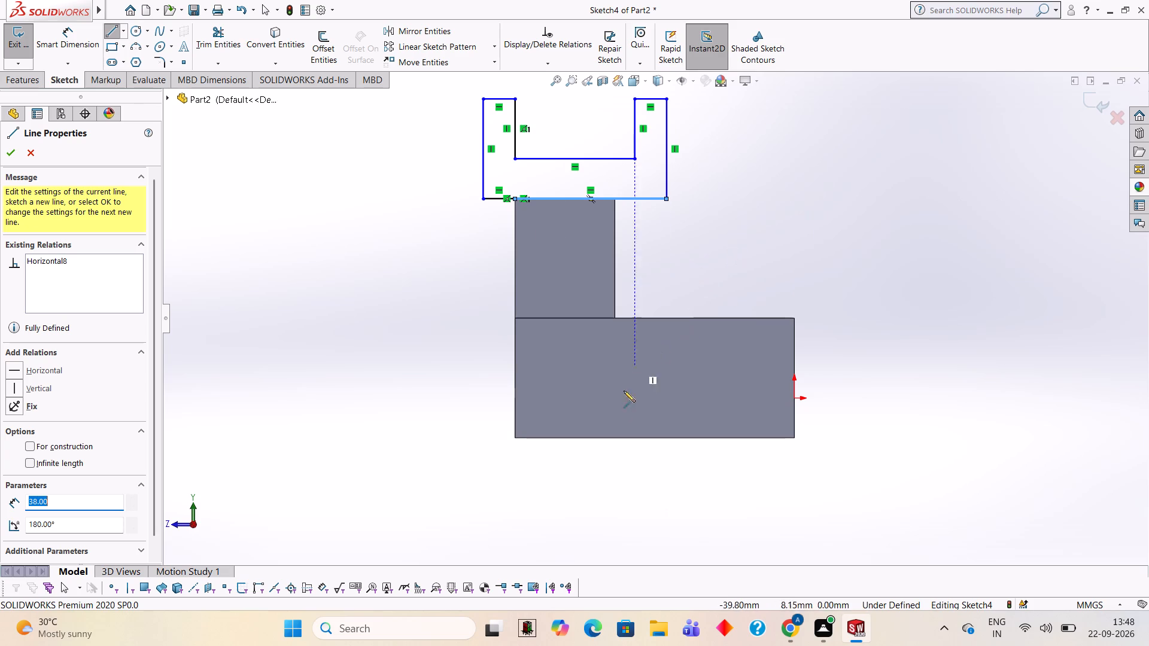
Extrude the U-shaped profile 40 mm in the reversed direction, over the arm and away from the block, merged with the body.
click(36, 87)
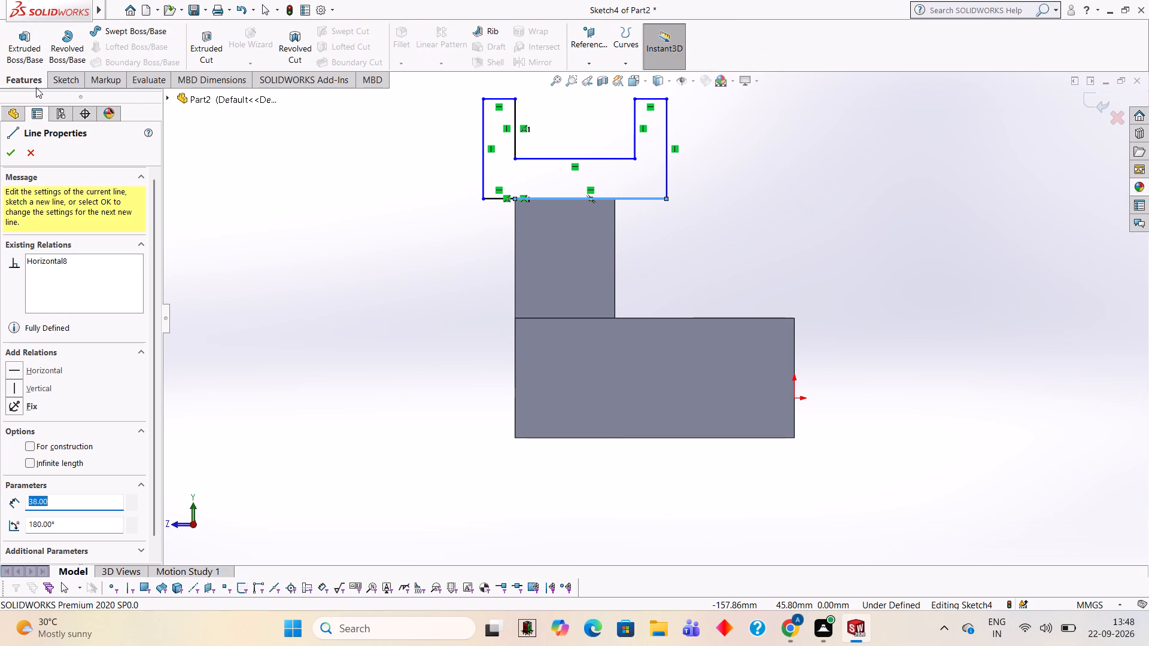
click(33, 56)
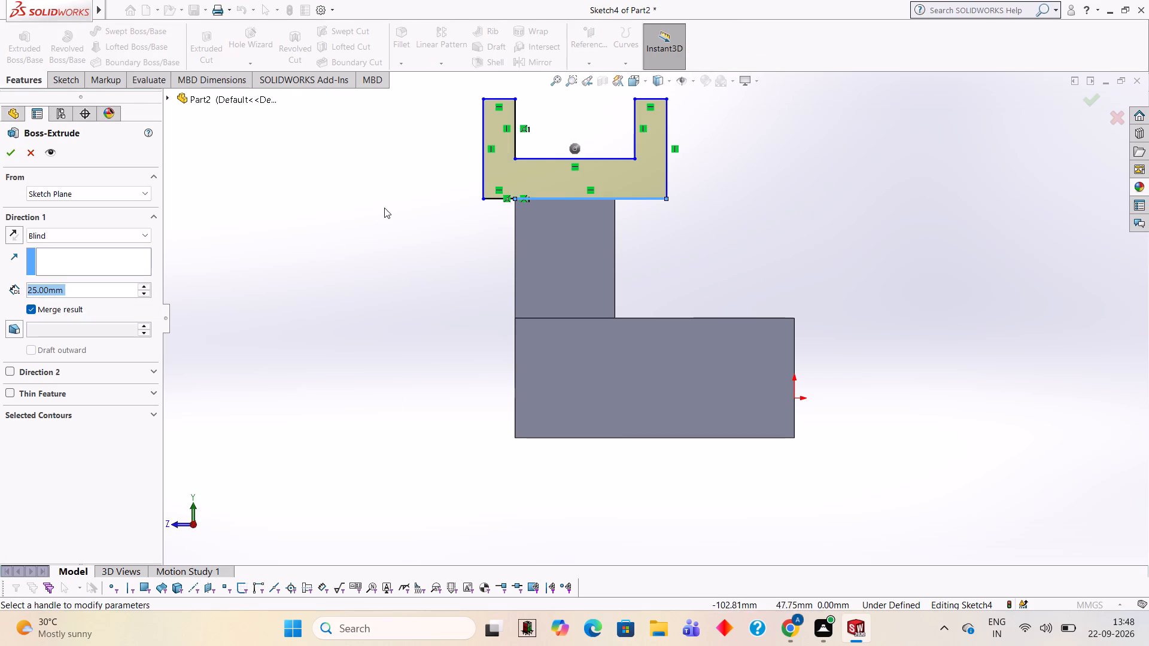
middle_drag(384, 208, 473, 328)
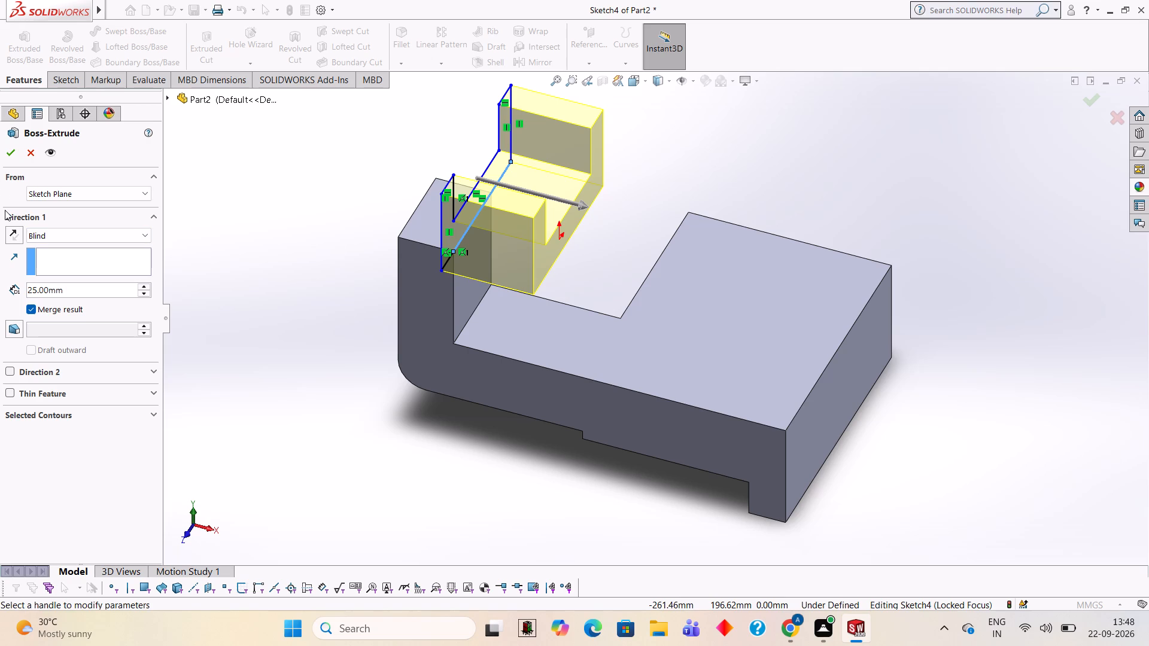
click(15, 242)
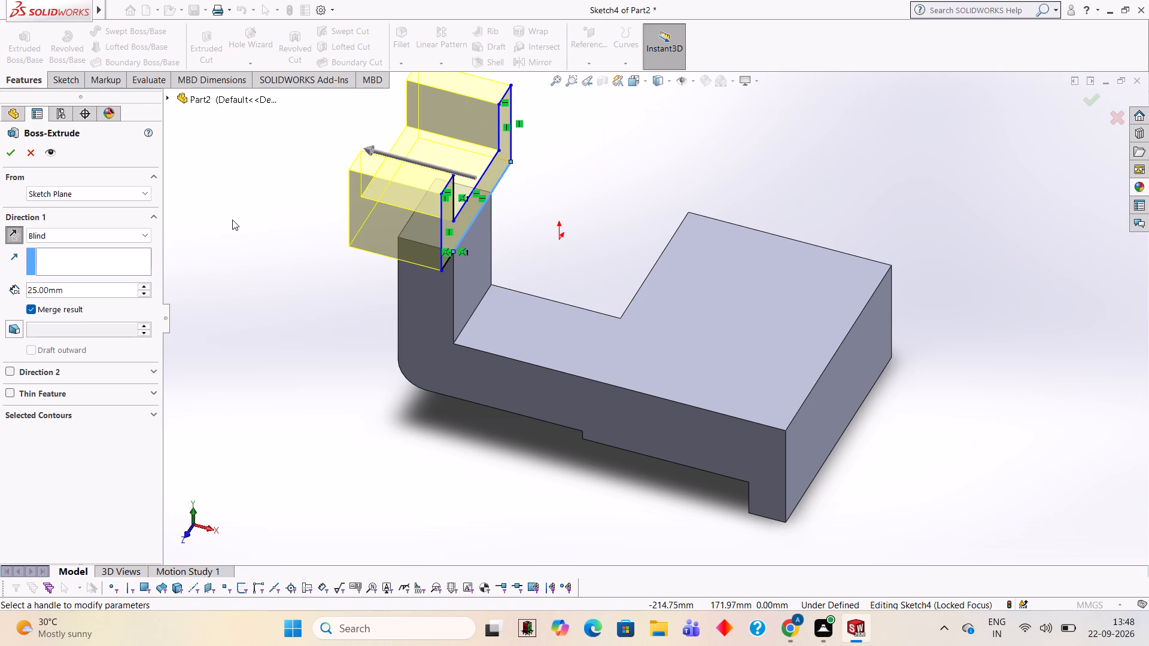
click(123, 291)
key(BackSpace)
key(BackSpace)
key(BackSpace)
key(BackSpace)
key(BackSpace)
key(BackSpace)
key(BackSpace)
text(40)
key(Return)
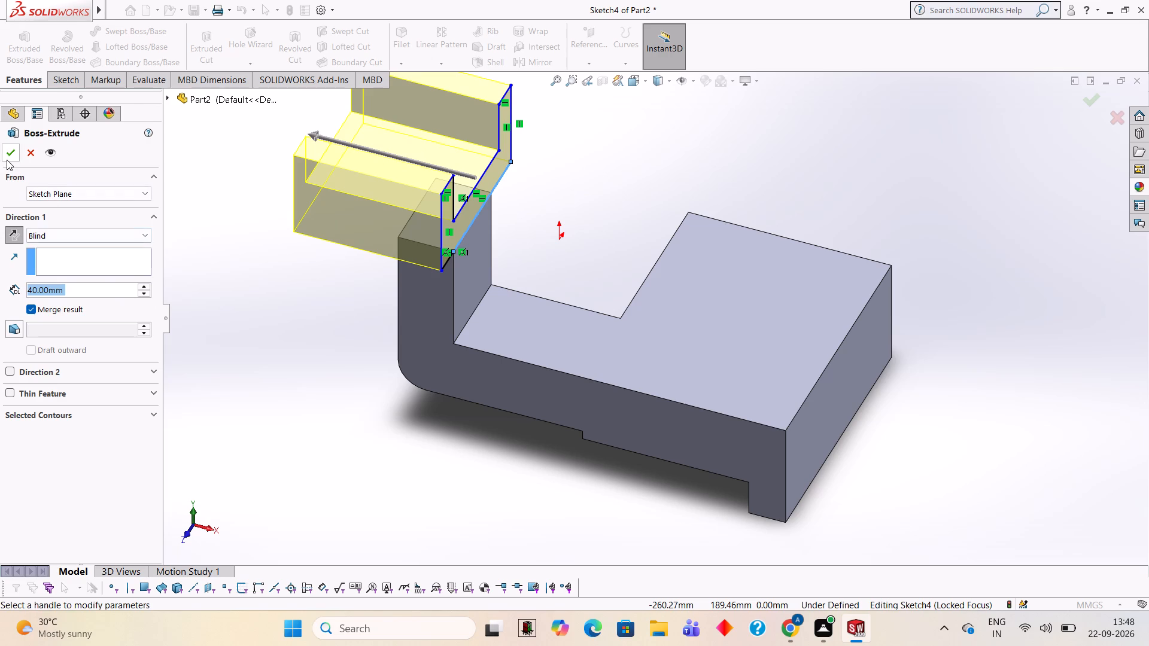
click(7, 160)
click(327, 279)
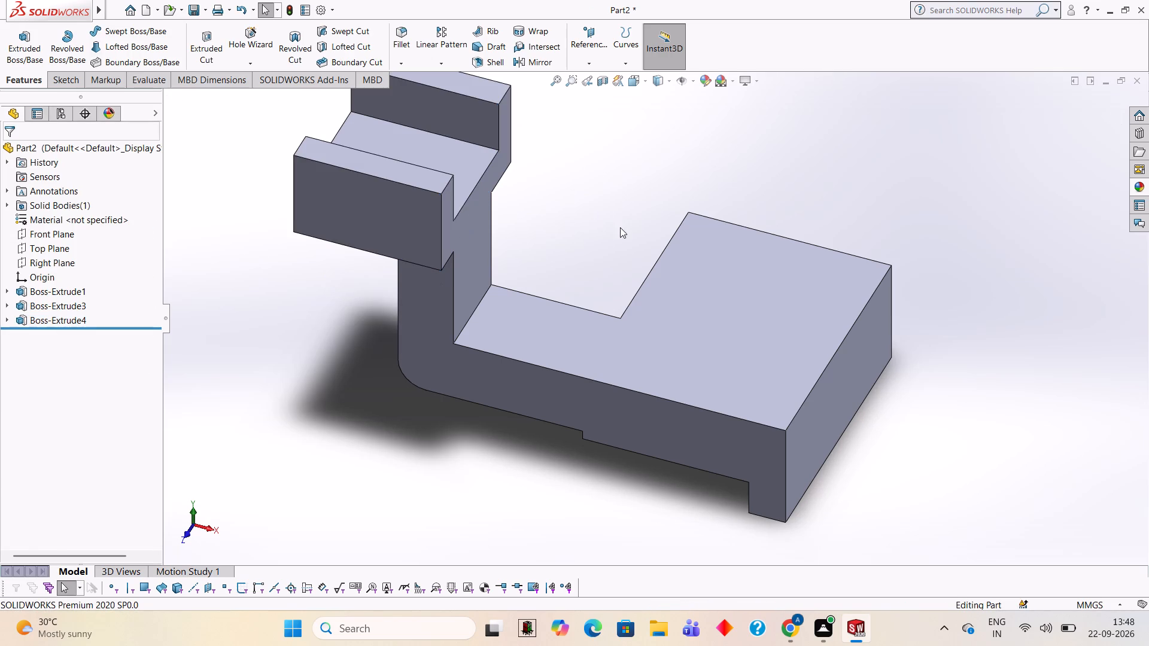
scroll(408, 297, up, 1)
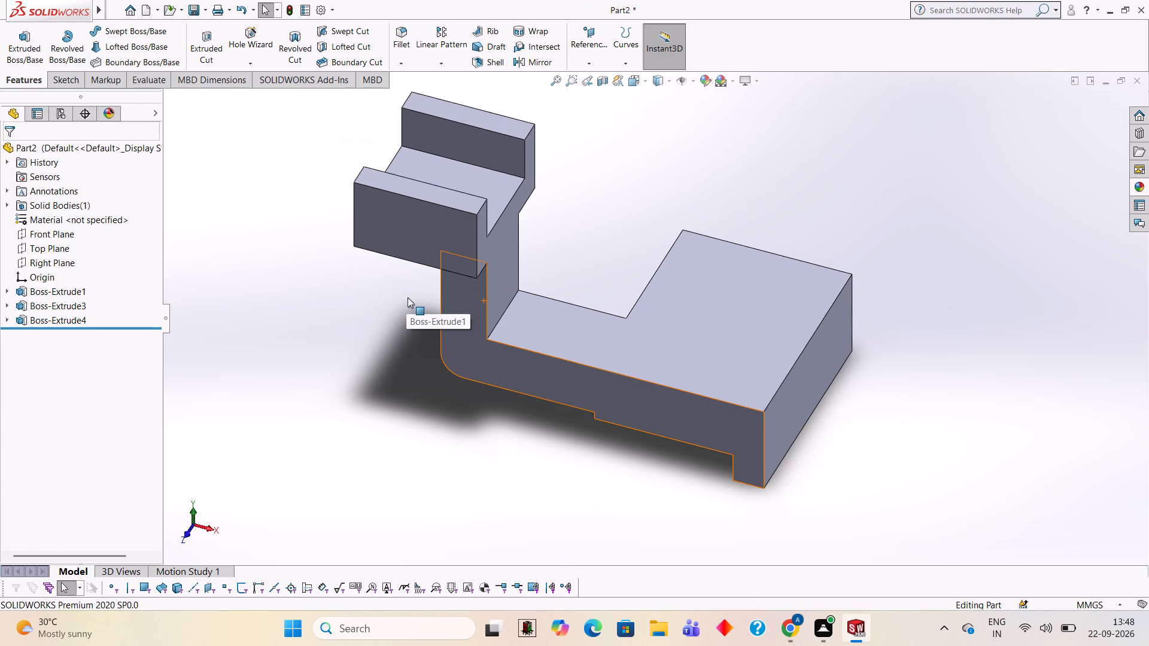
On the L-shaped block's top face, sketch a 22 mm diameter circle on the wide part, centred about 27 mm and 14 mm from the origin.
middle_drag(368, 327, 376, 304)
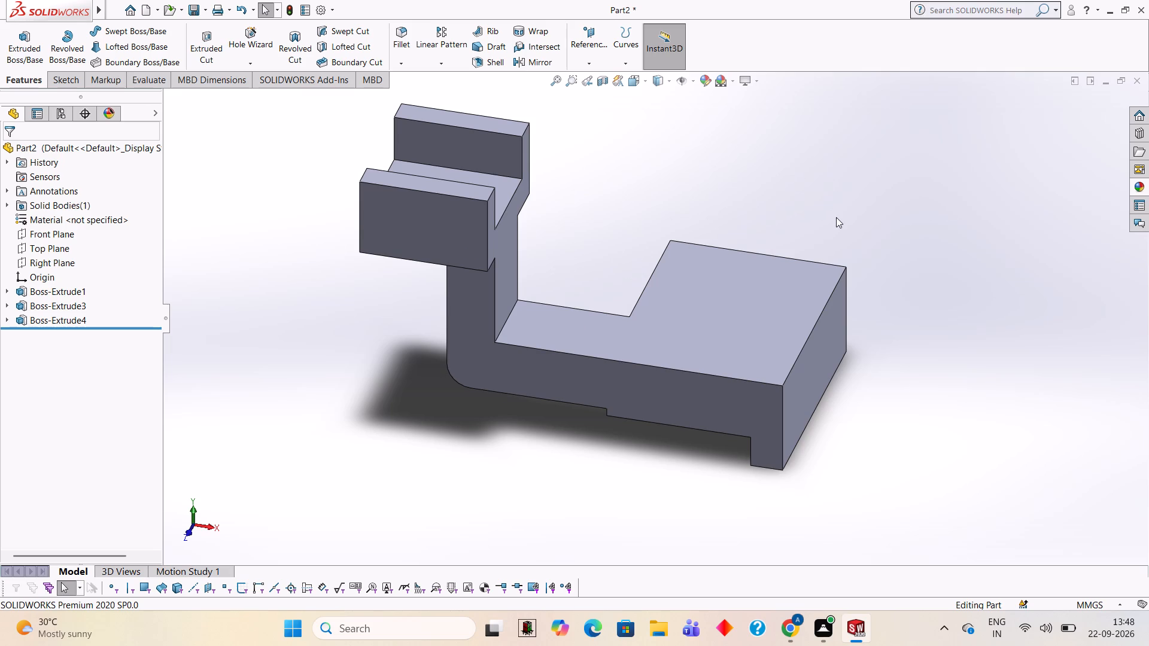
middle_drag(846, 205, 756, 336)
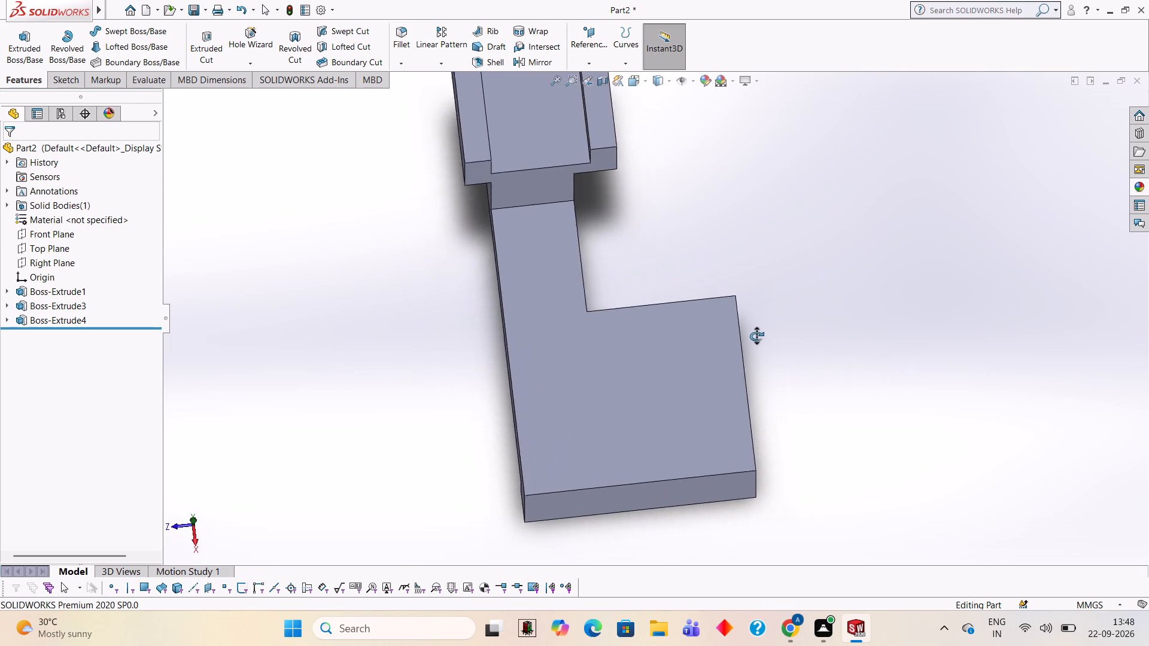
middle_drag(756, 336, 750, 445)
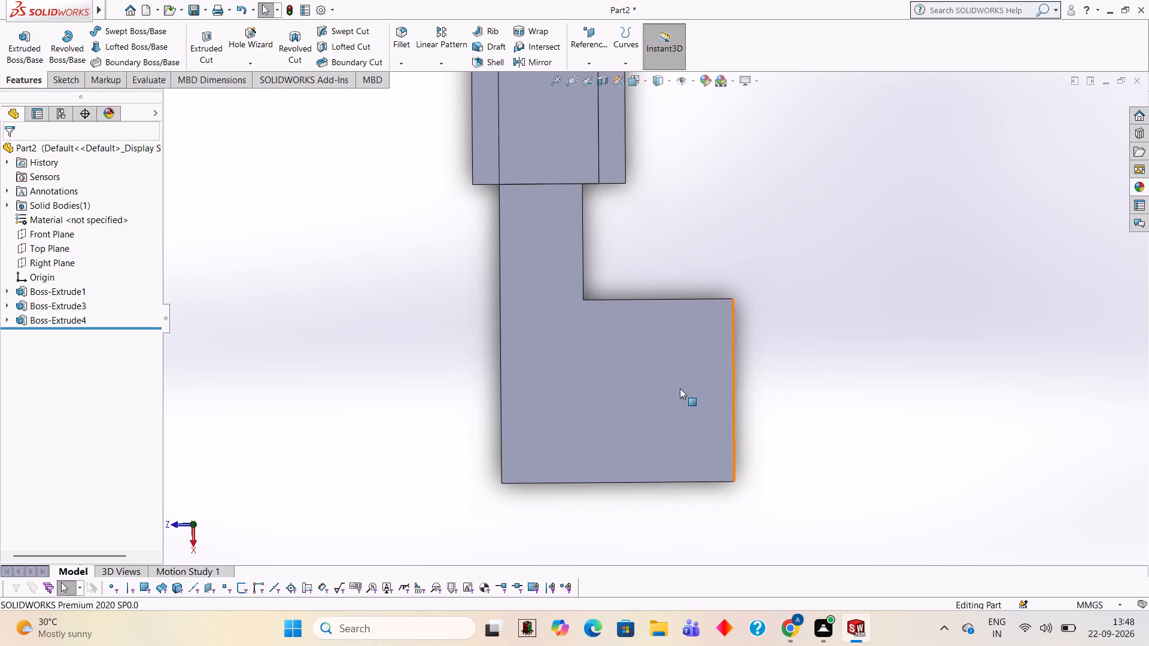
click(640, 382)
click(695, 349)
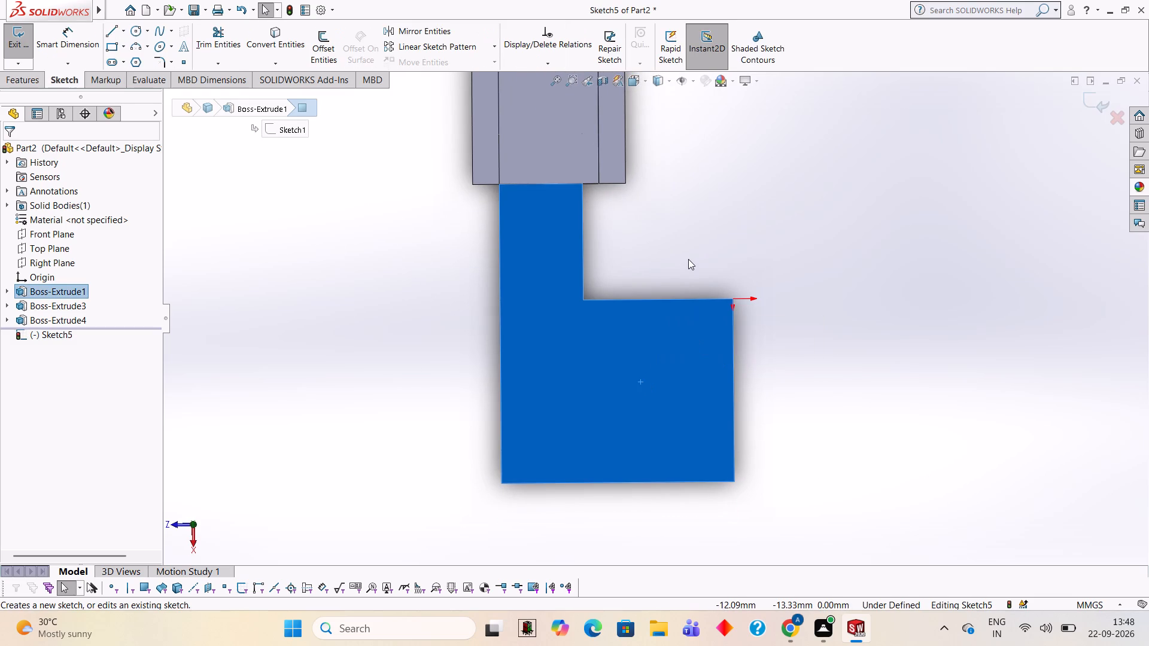
key(ctrl+8)
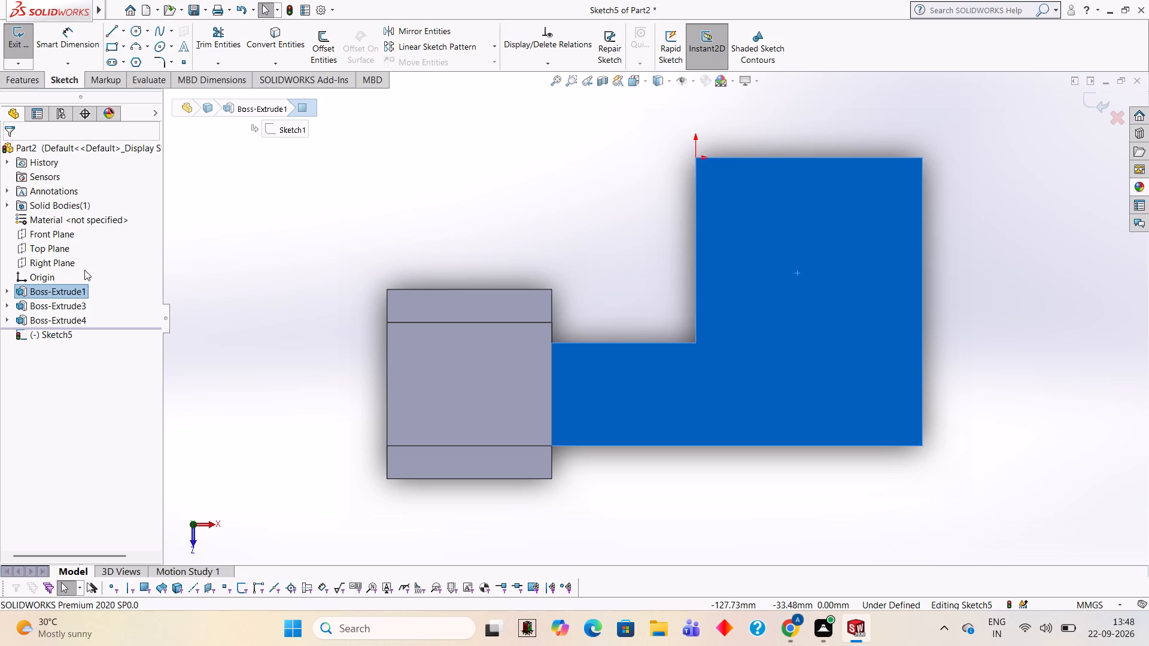
click(138, 35)
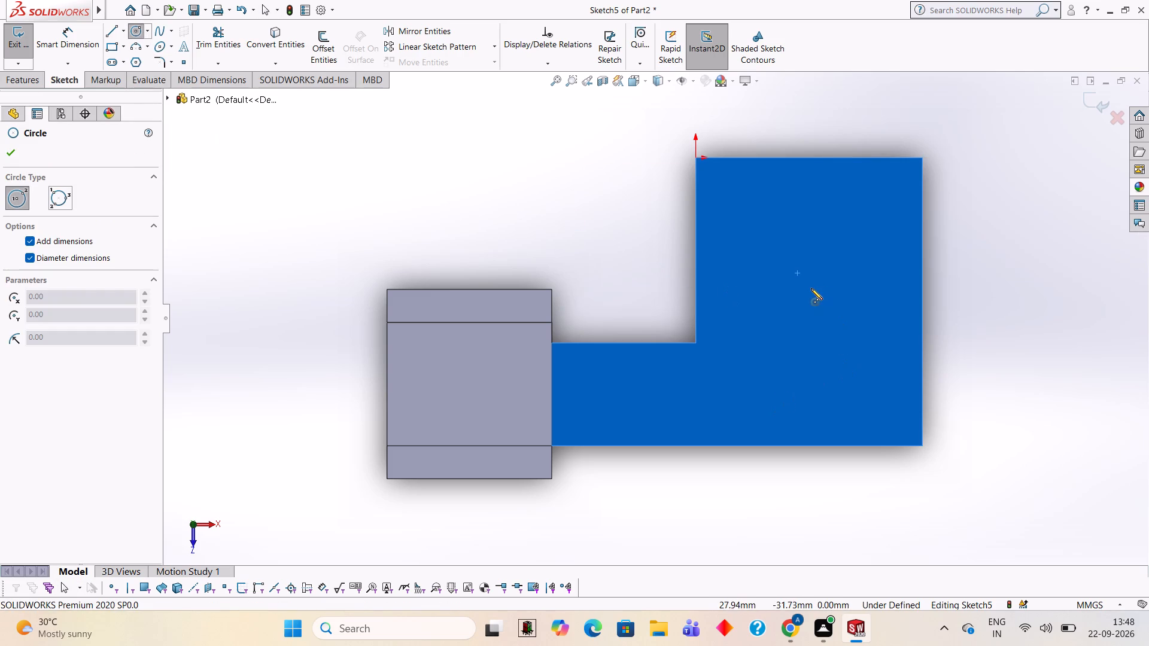
click(807, 215)
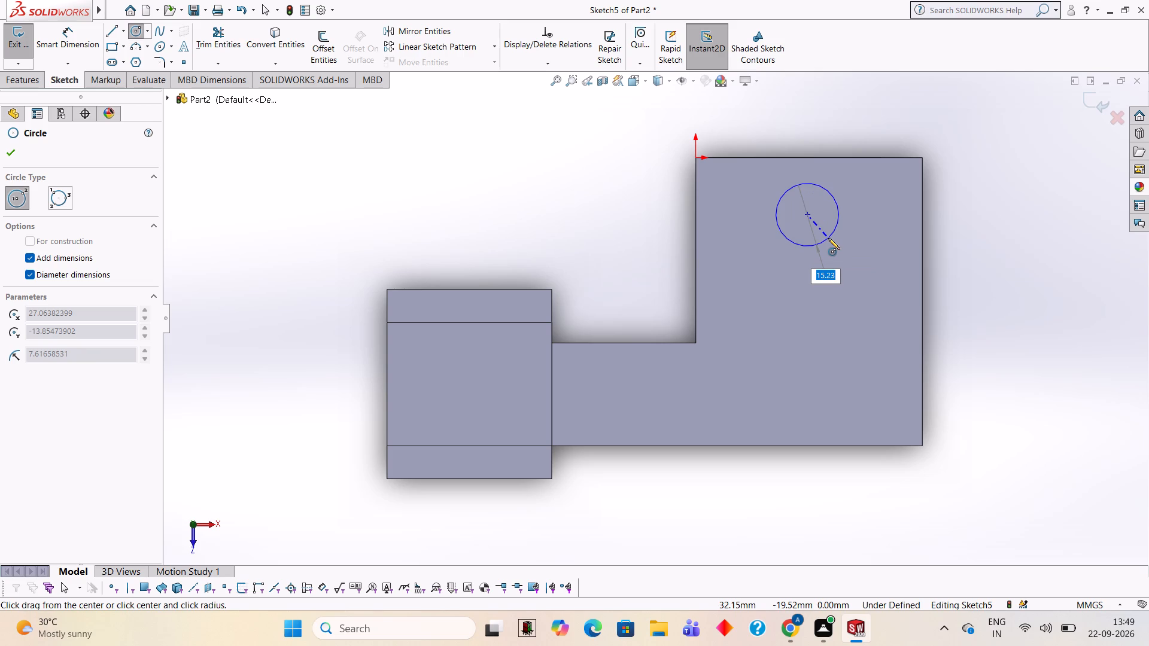
text(22)
key(Return)
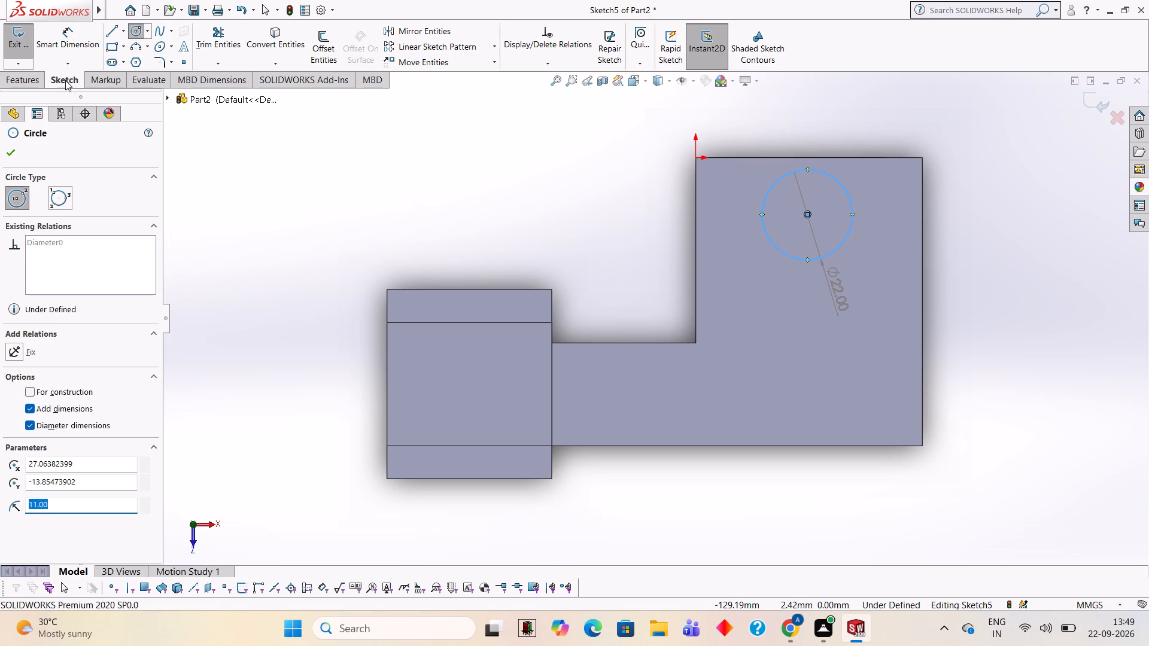
Sketch a second 22 mm diameter circle in line with the first one's centre, about 34 mm from it, towards the long side edge.
click(87, 45)
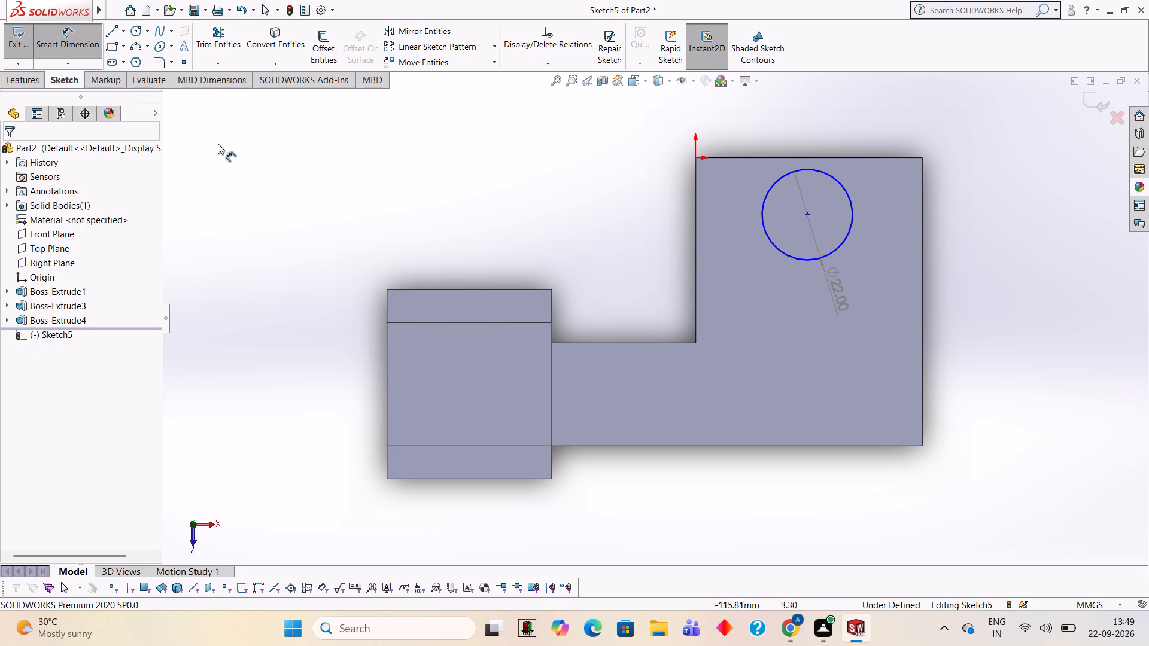
click(138, 28)
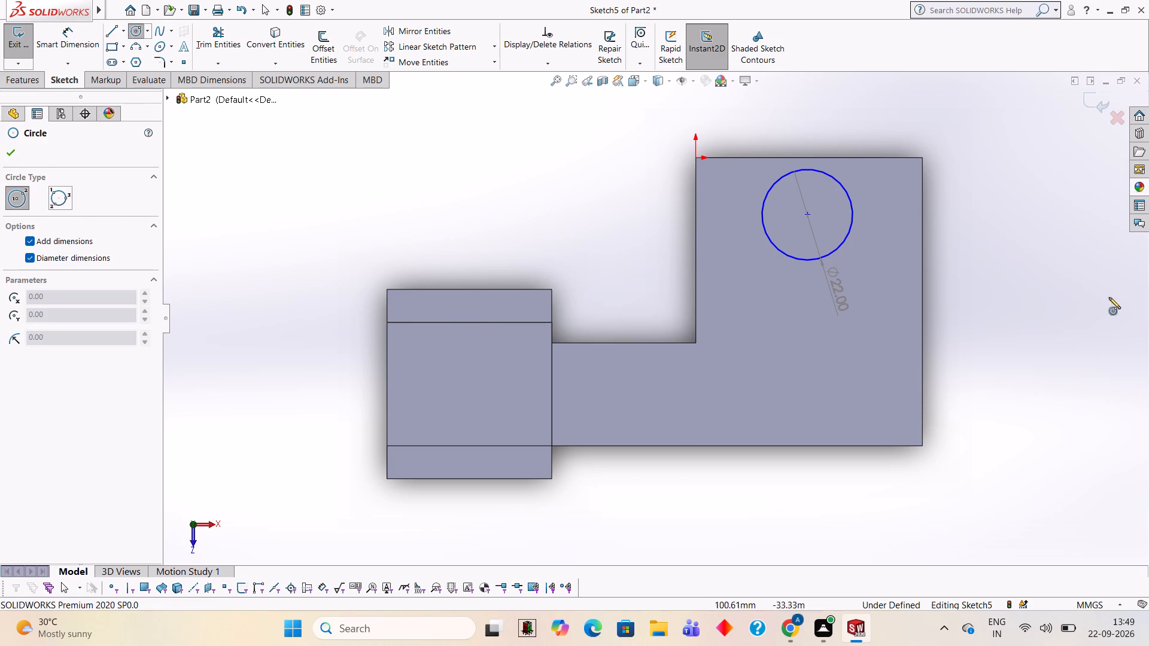
click(805, 355)
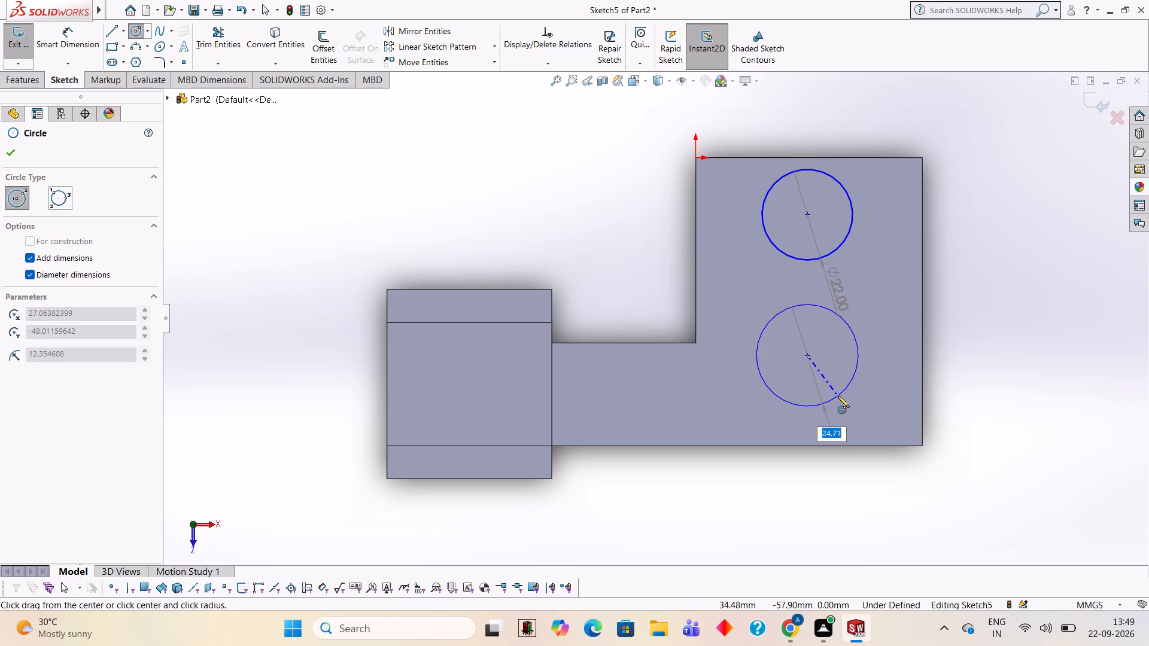
text(22)
key(Return)
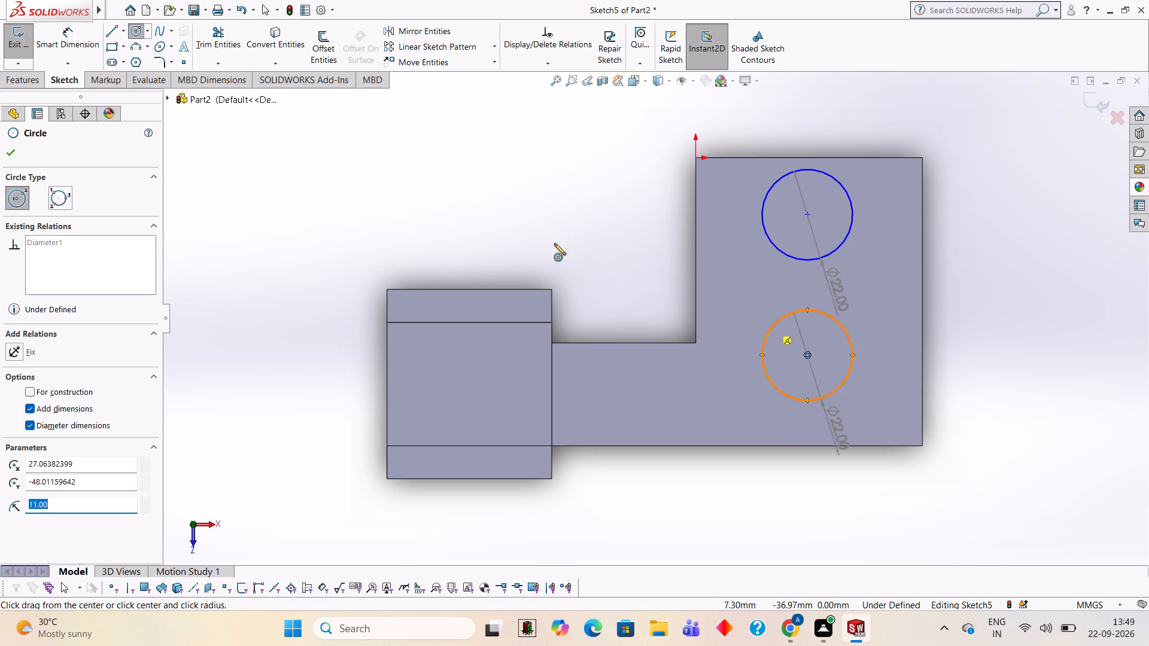
Dimension the two circle centres 18 mm from their nearest block edges: the long side edge and the opposite edge through the origin.
click(89, 52)
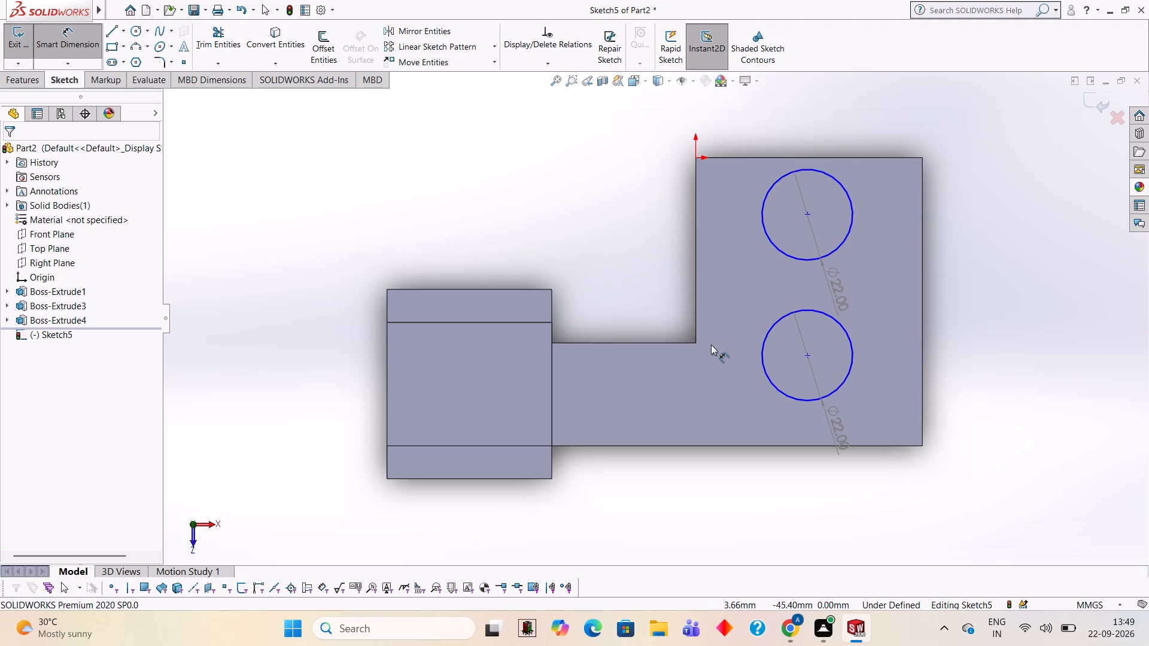
click(806, 355)
click(807, 444)
click(989, 392)
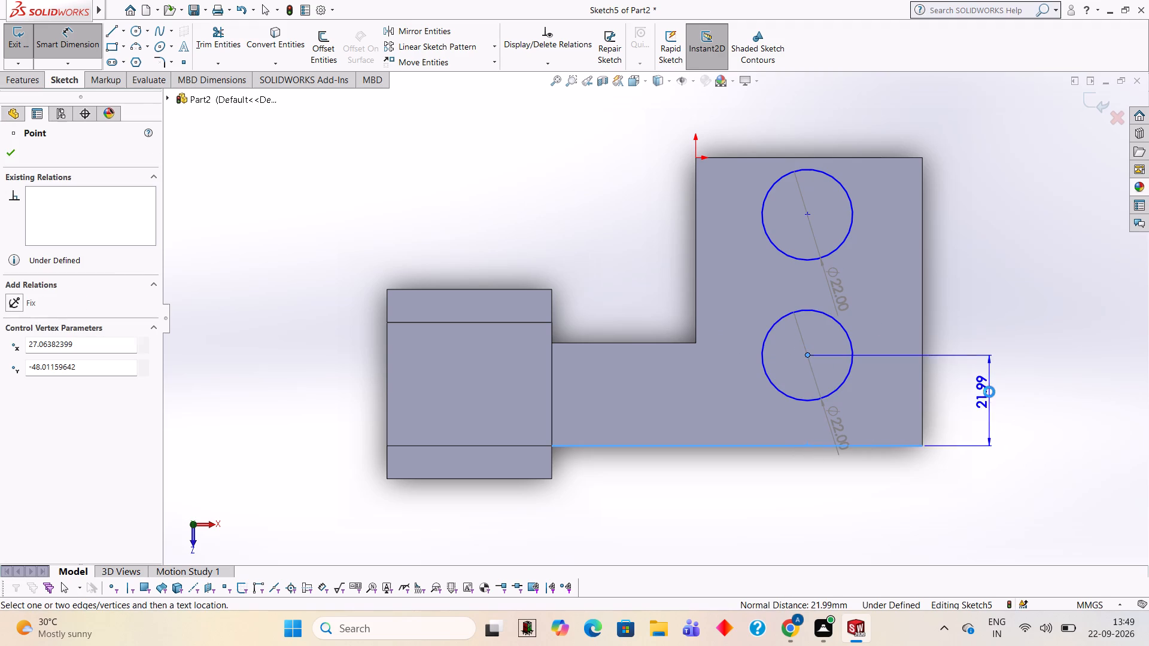
text(18)
key(Return)
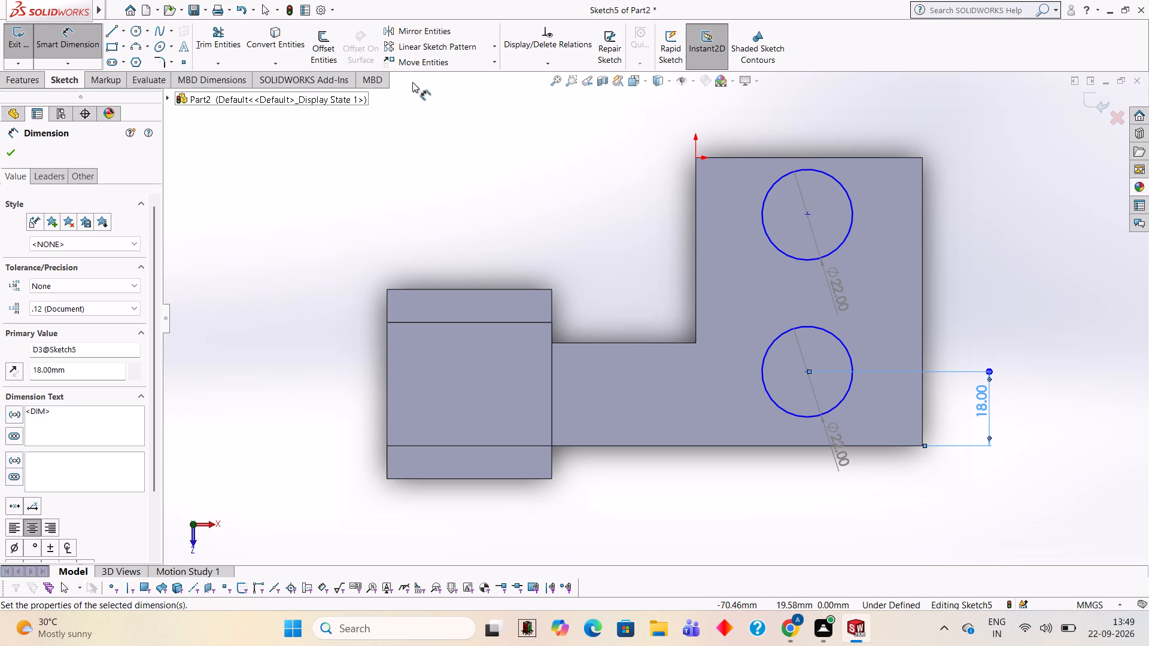
click(804, 159)
click(805, 212)
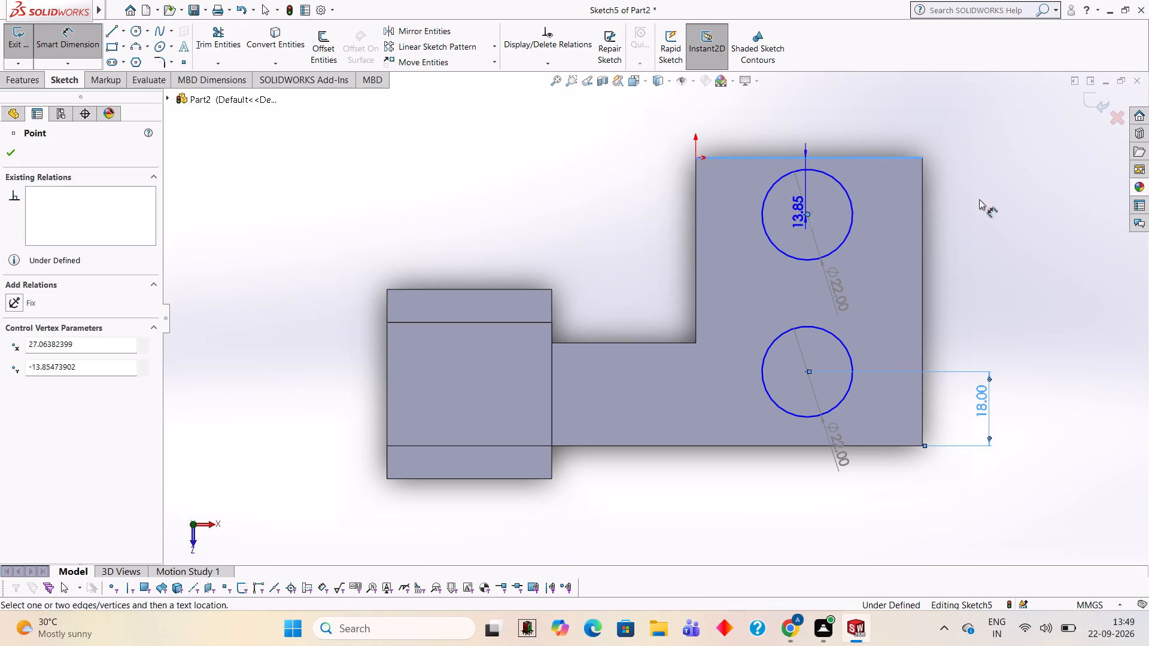
click(986, 189)
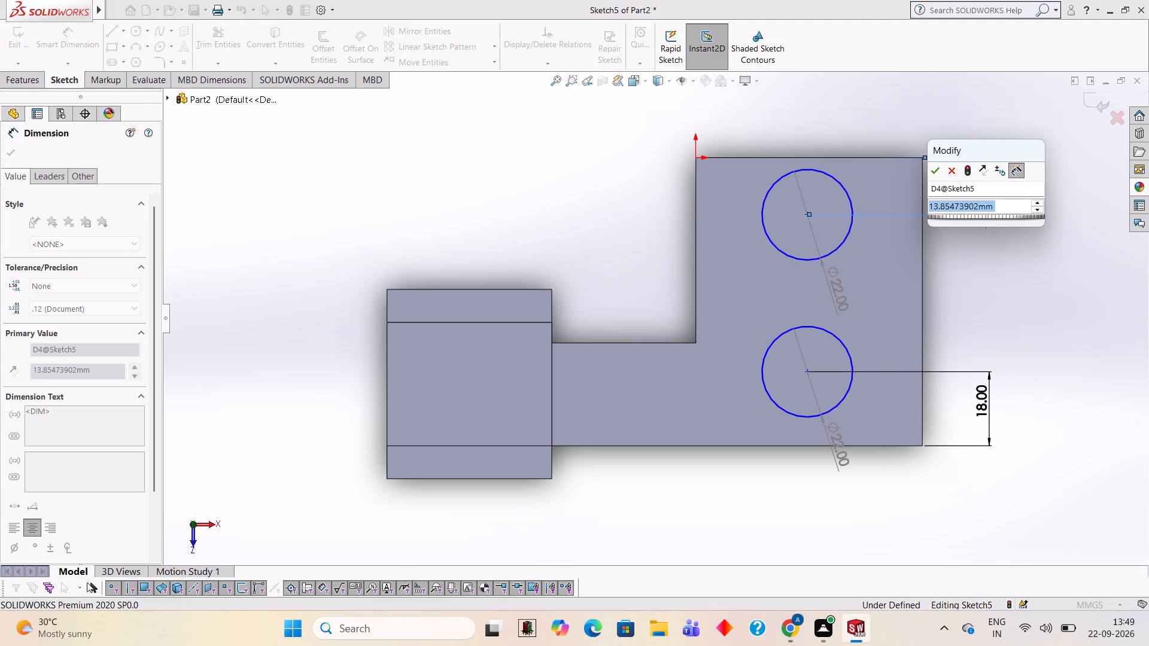
text(18)
key(Return)
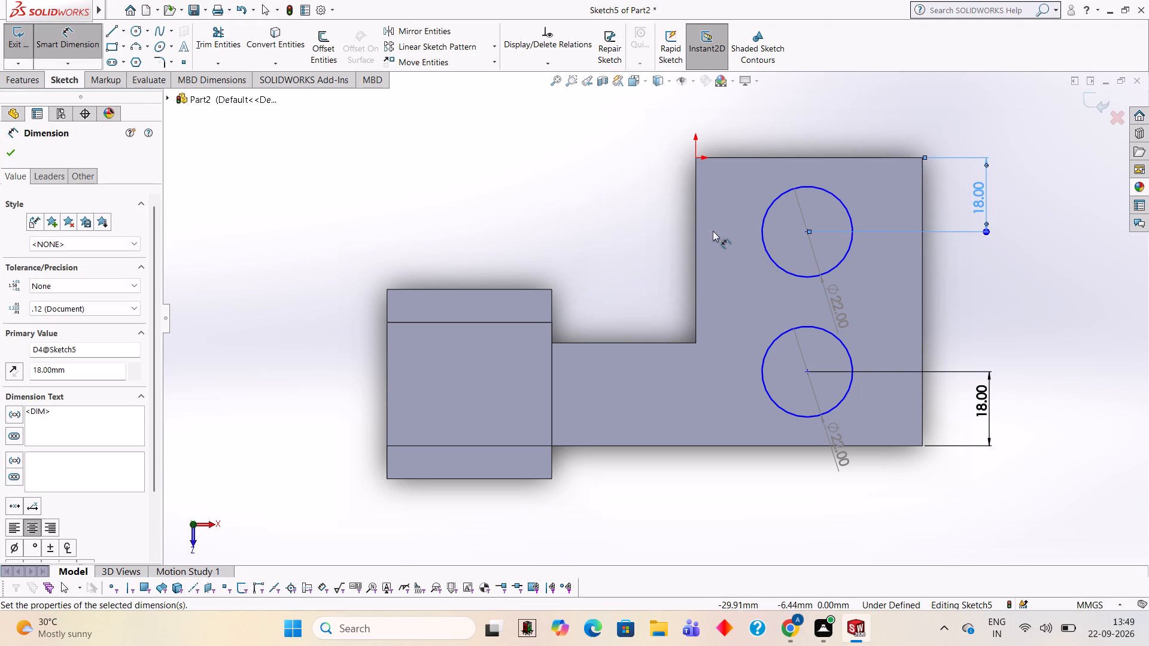
Dimension the spacing between the two circle centres, keeping its current value.
click(806, 229)
click(809, 370)
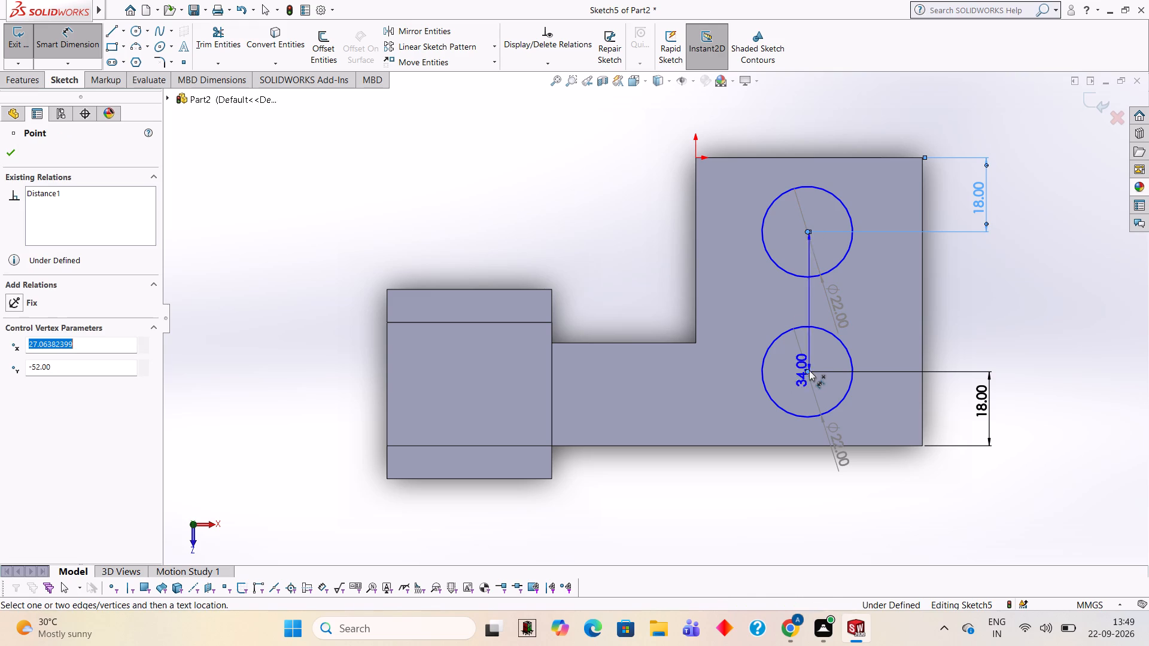
click(971, 291)
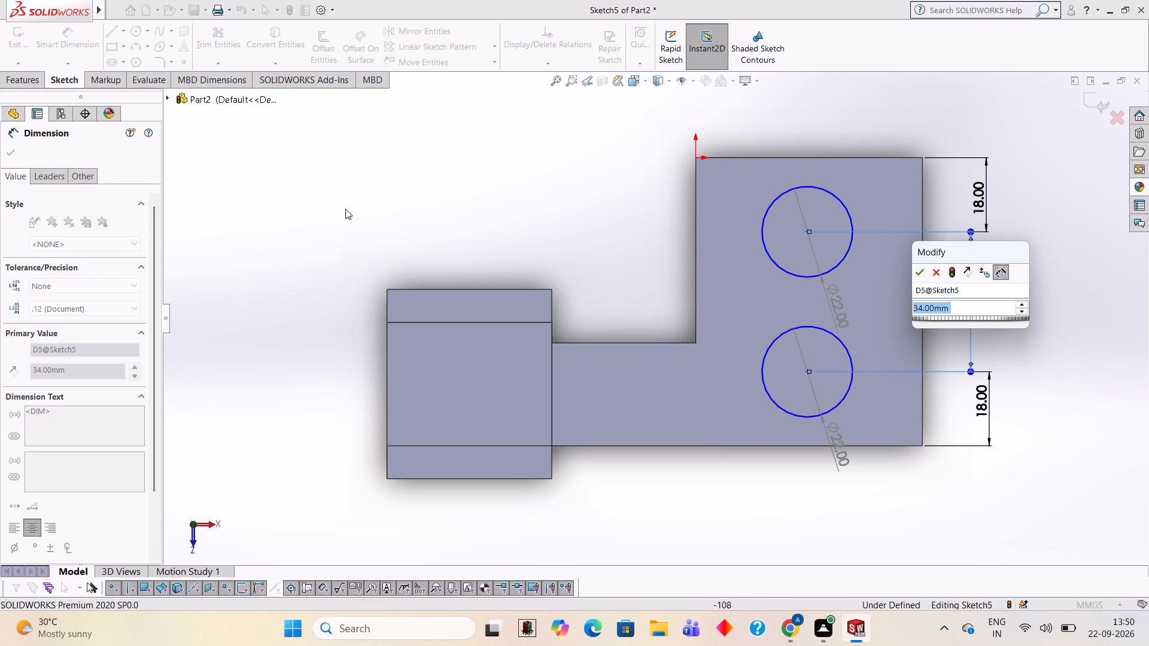
click(916, 266)
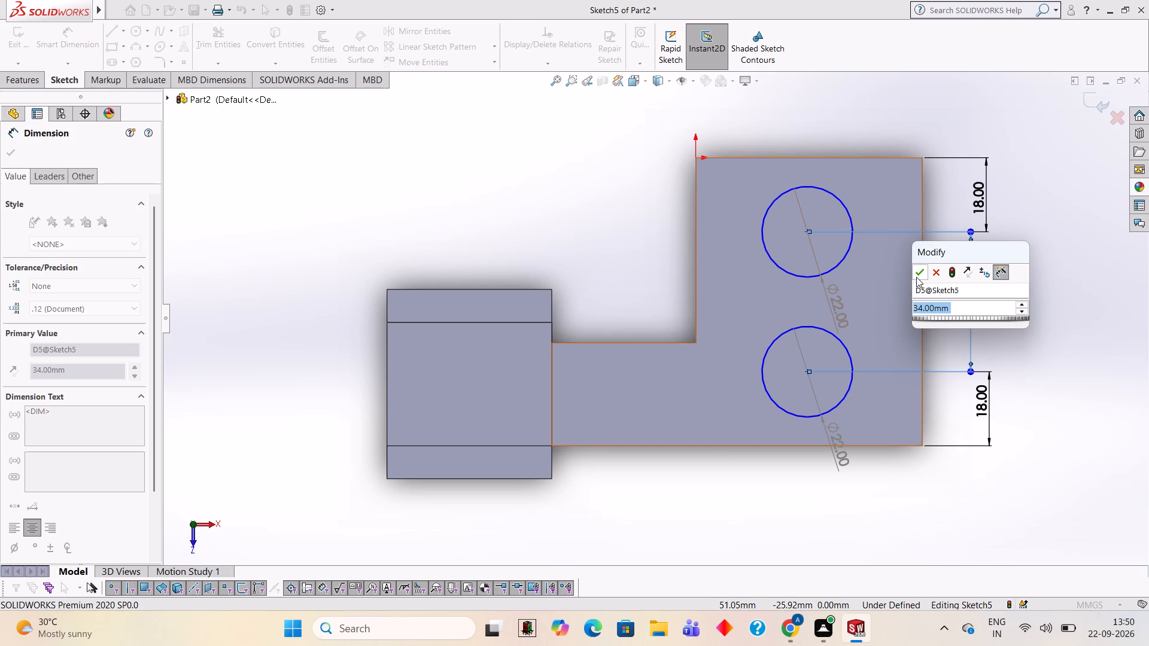
click(916, 277)
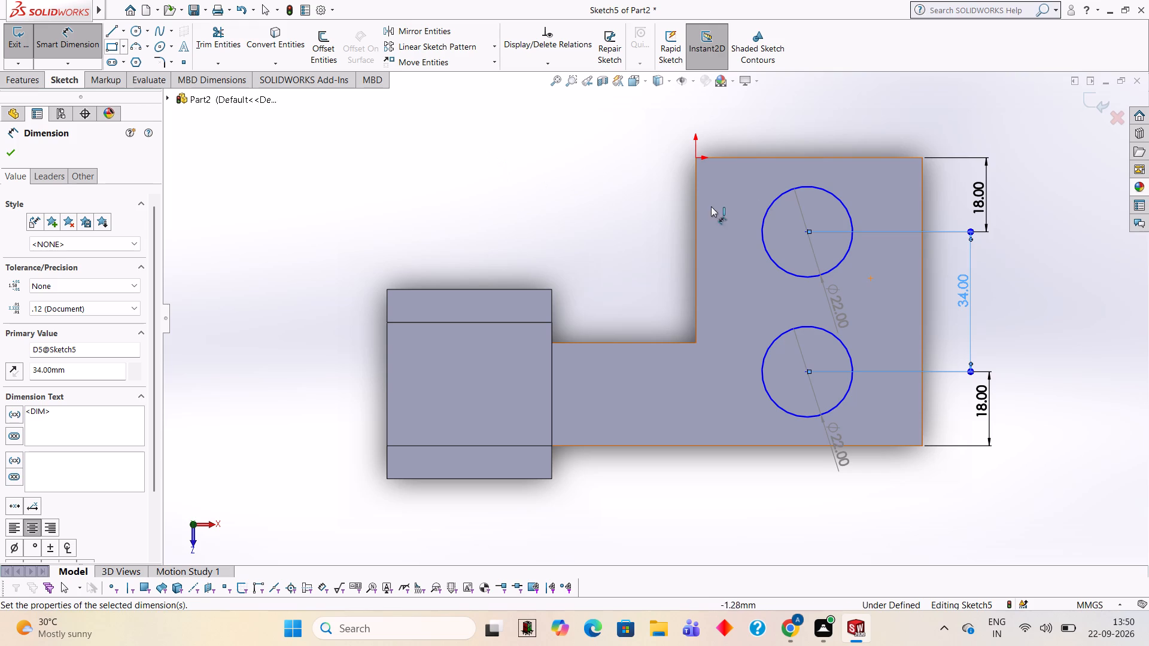
Dimension the centre of the circle nearer the origin 30 mm from the block's end edge opposite the fork.
click(804, 230)
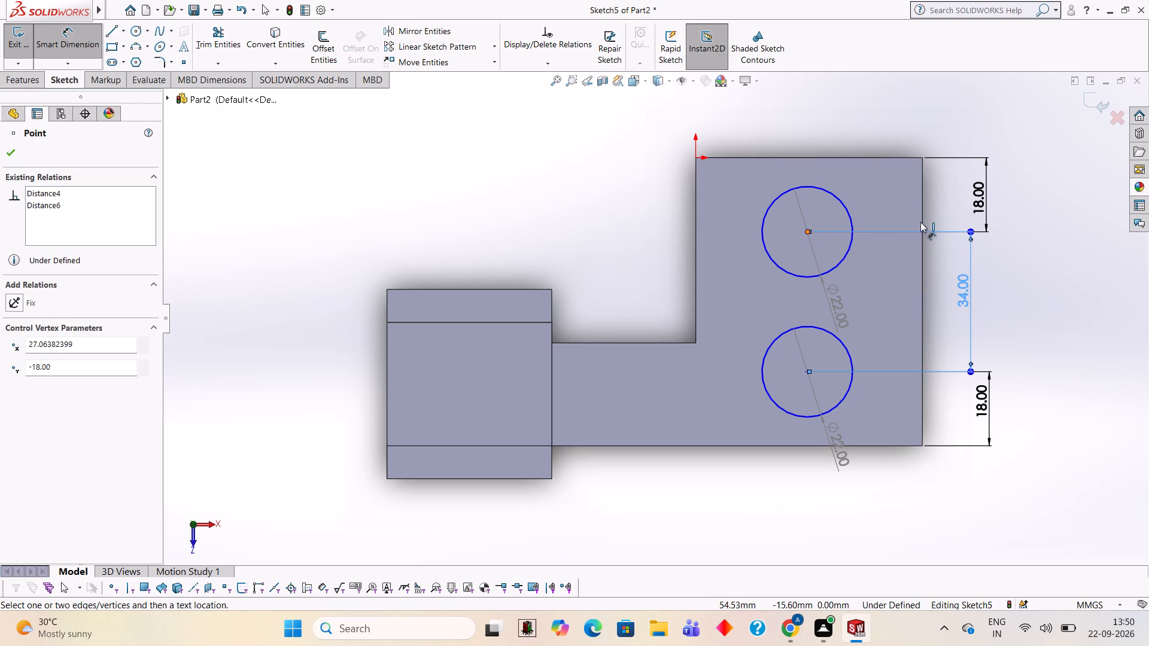
click(921, 222)
click(841, 119)
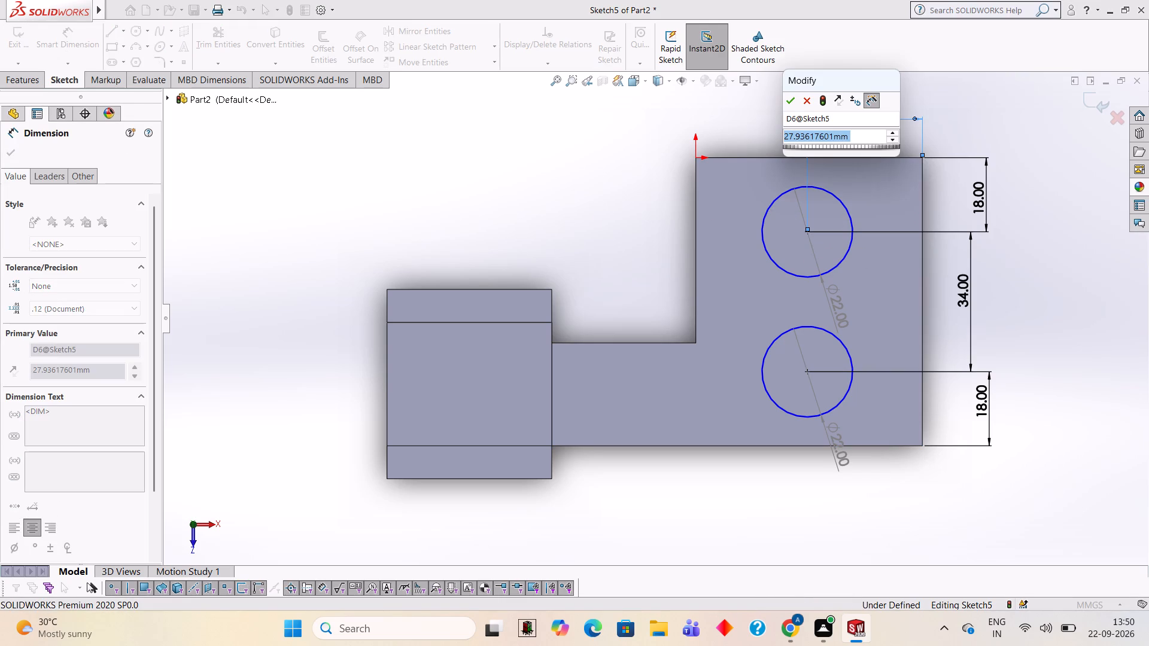
text(30)
key(Return)
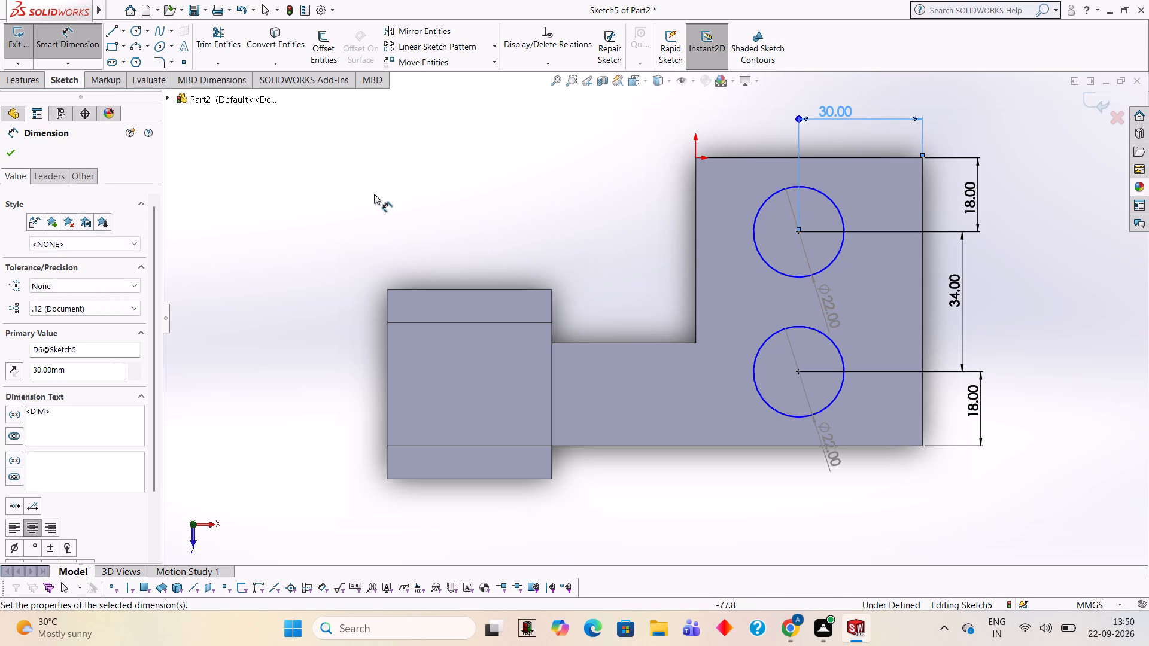
click(262, 161)
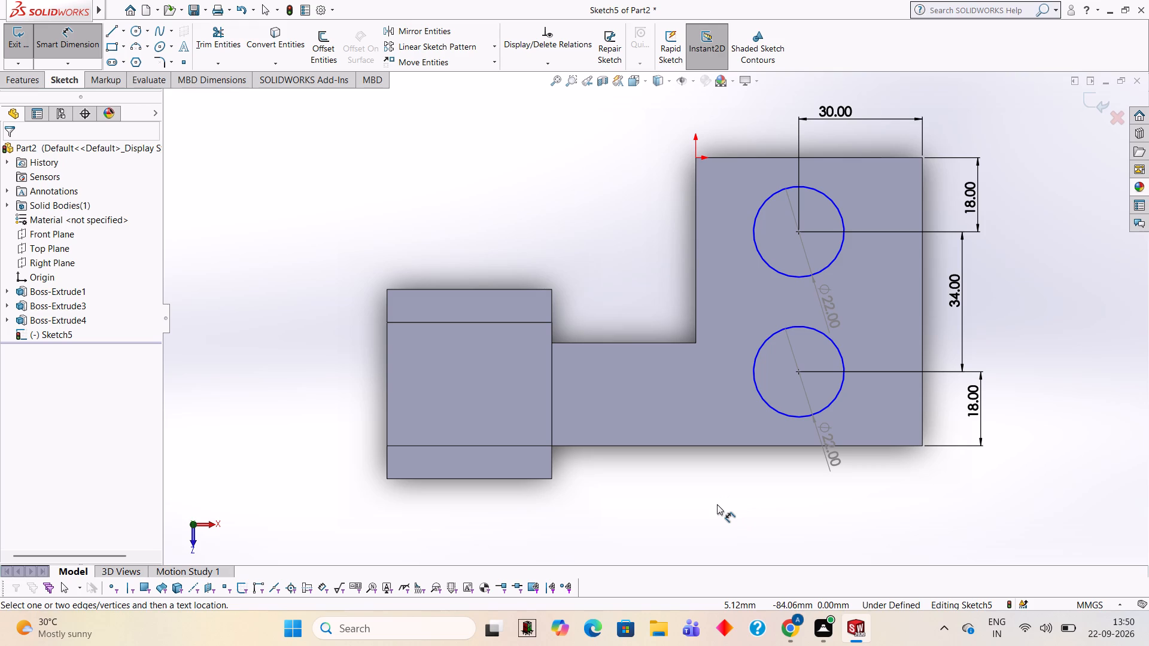
Calculate 30 minus 8 in Calculator and close it.
text(30-)
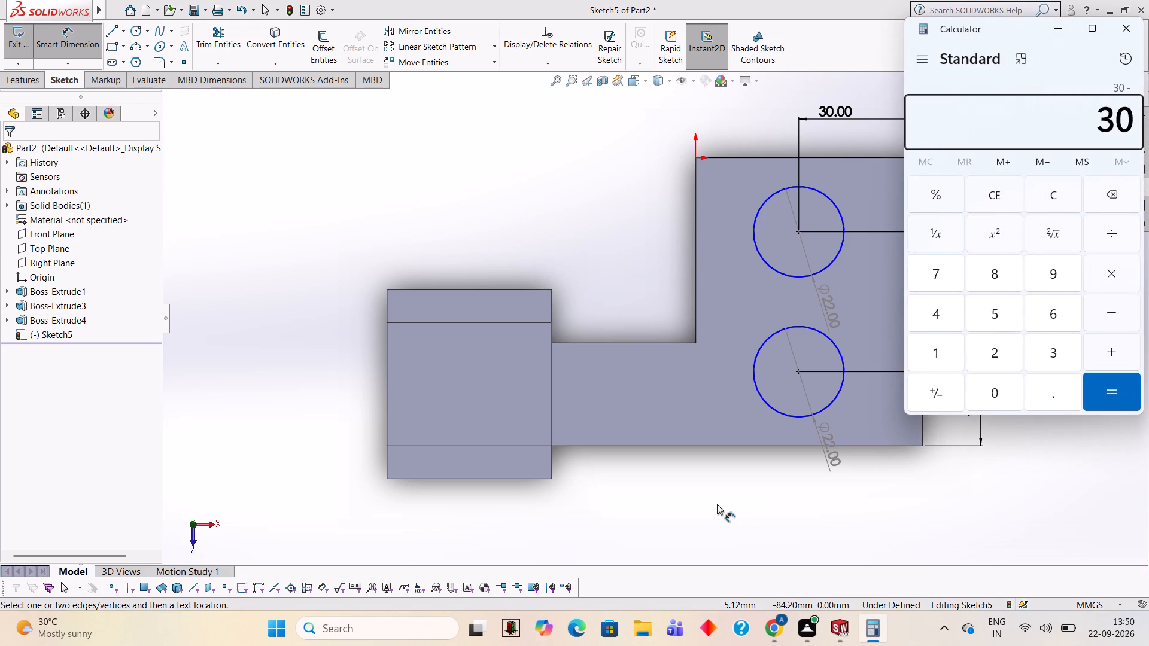
key(8)
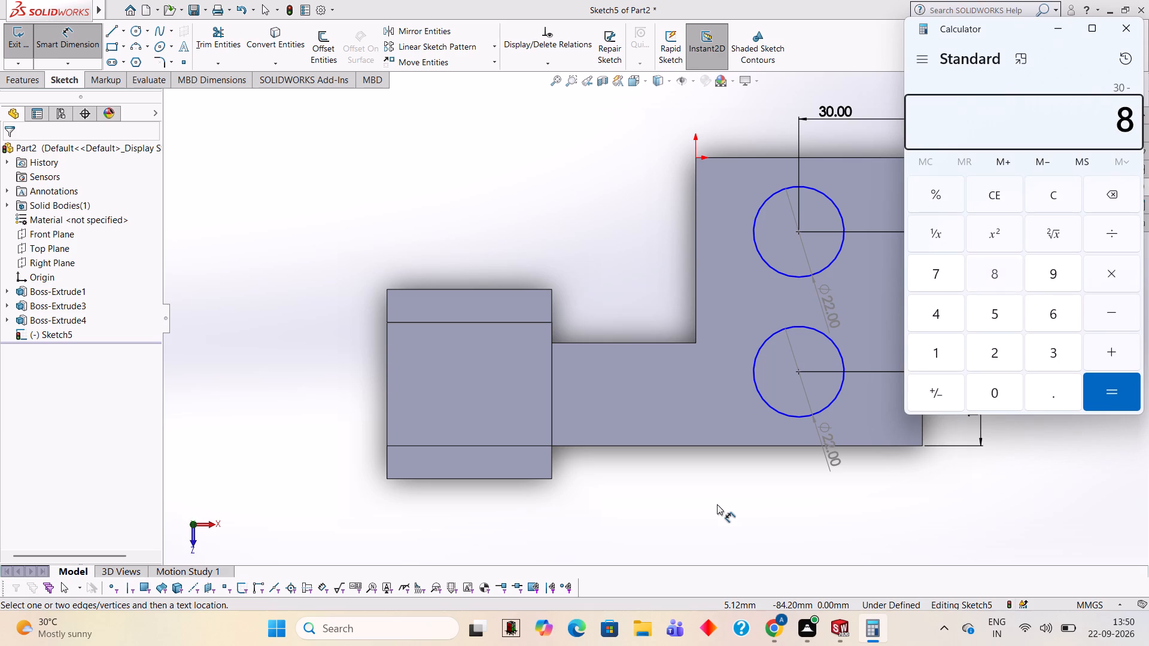
key(Return)
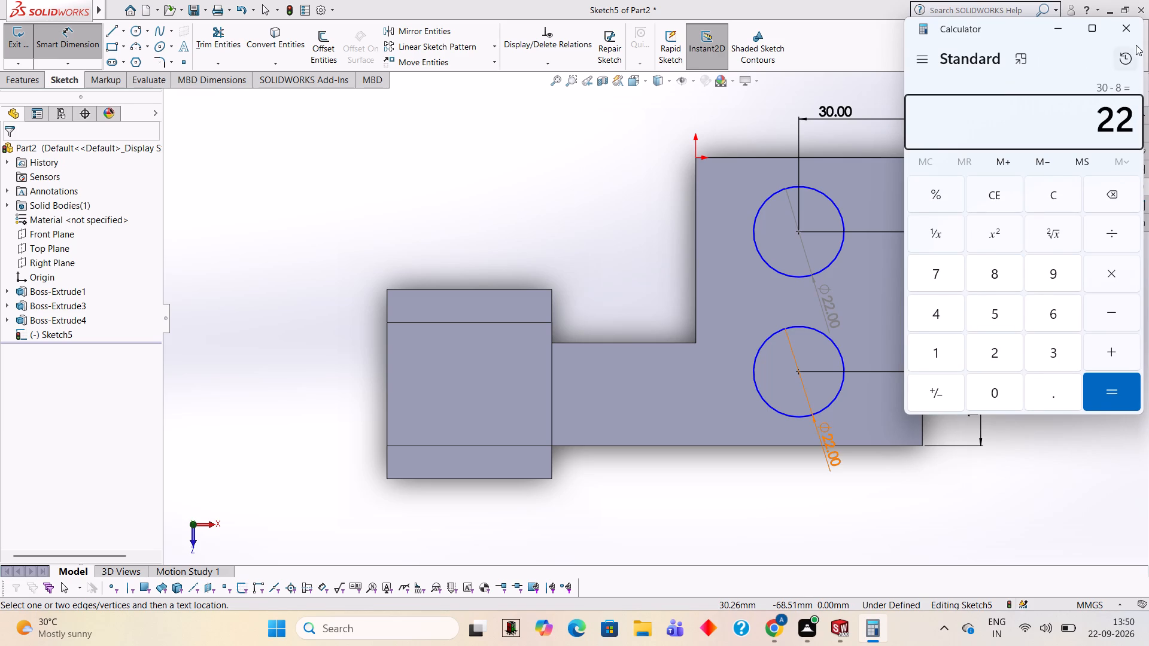
click(1135, 21)
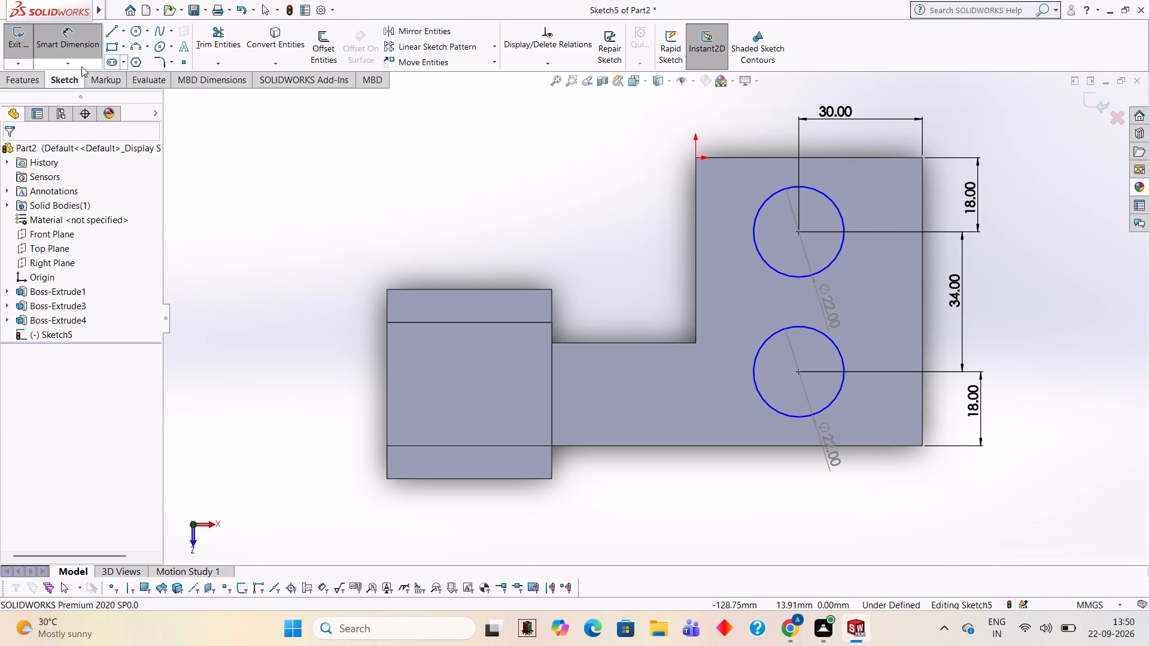
Cut the two 22 mm circles into the block's top face with a blind Extruded Cut 8 mm deep.
click(39, 83)
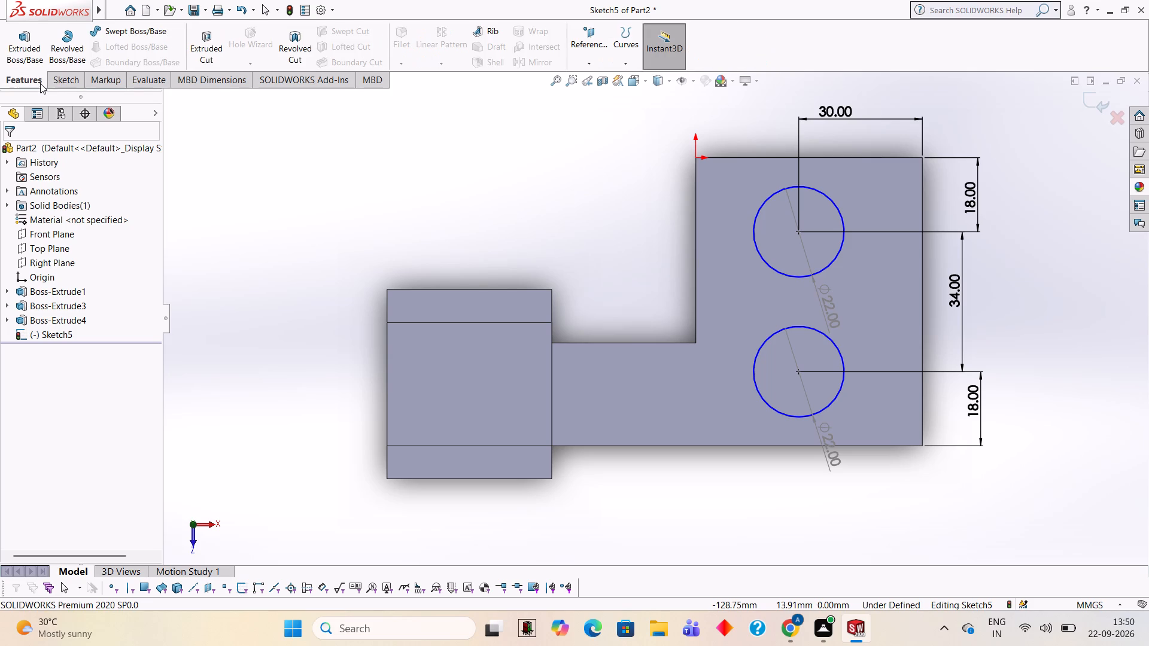
click(223, 36)
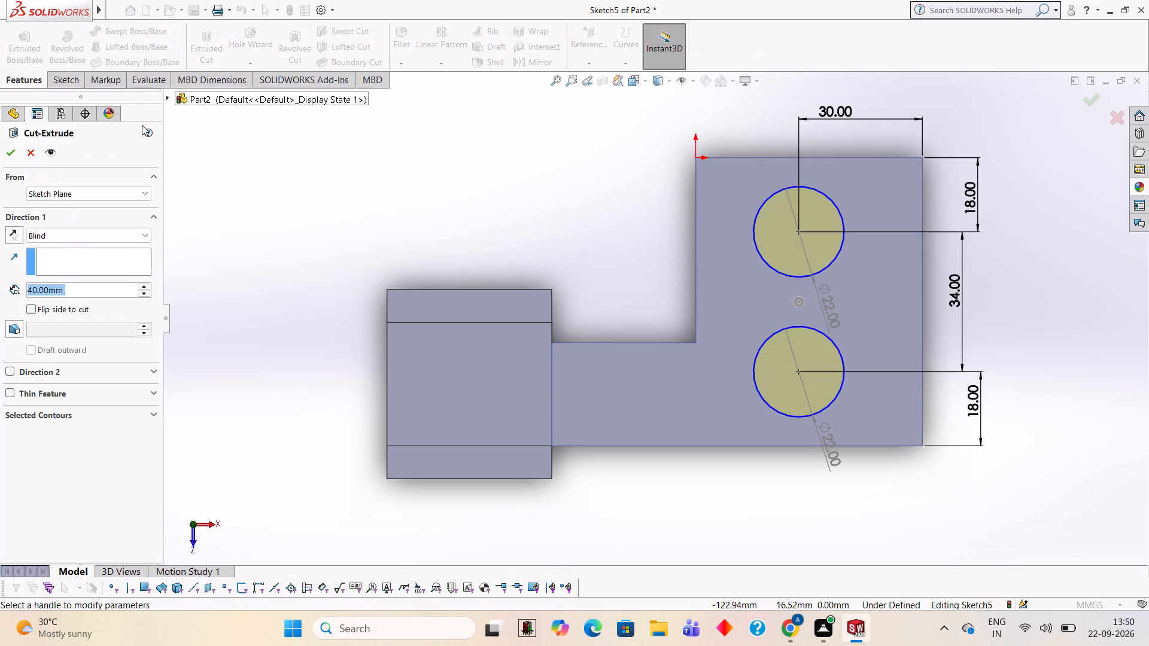
key(8)
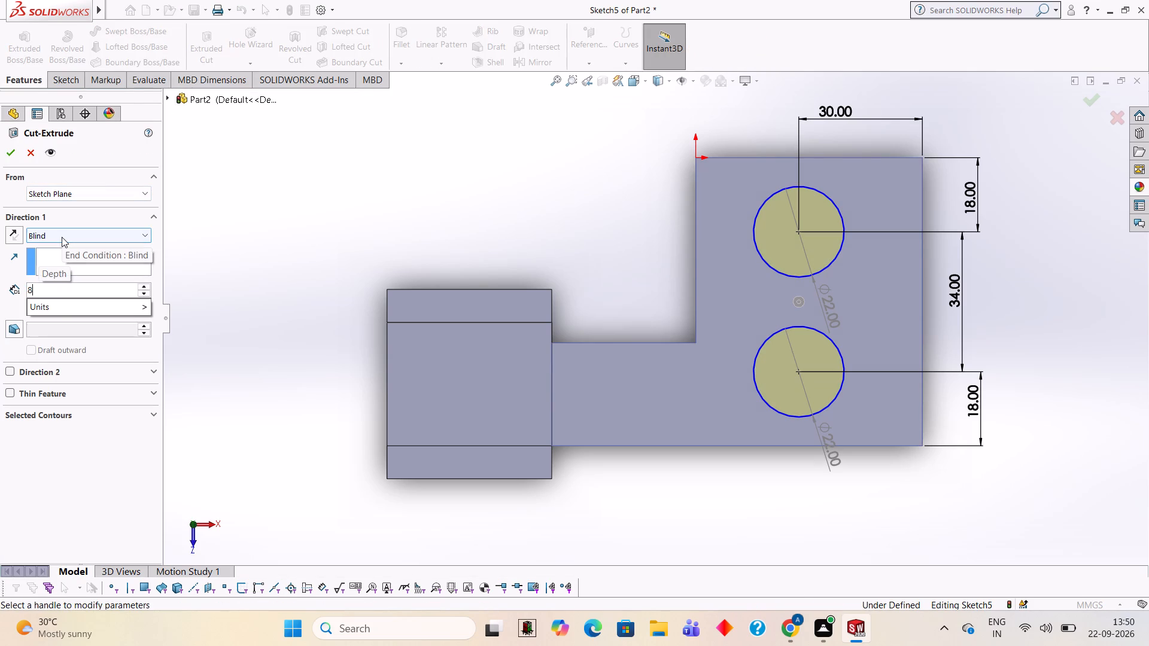
key(Return)
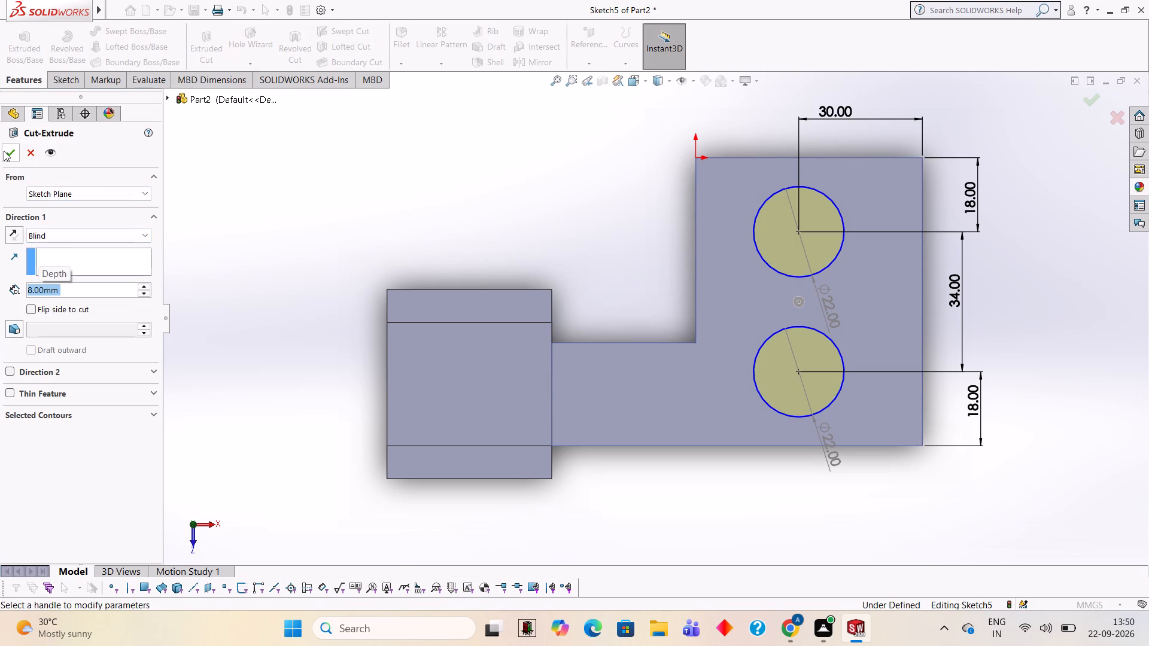
click(5, 151)
click(388, 200)
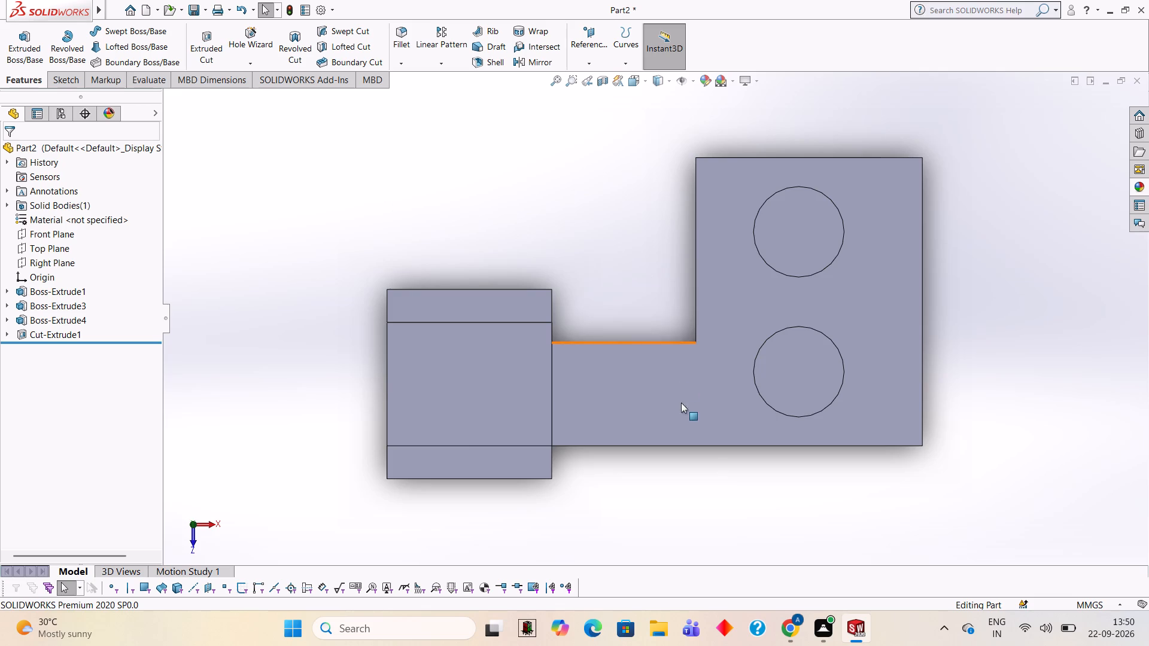
Undo the 8 mm deep cut of the two circles in the block.
middle_drag(727, 492, 786, 208)
middle_drag(712, 499, 703, 336)
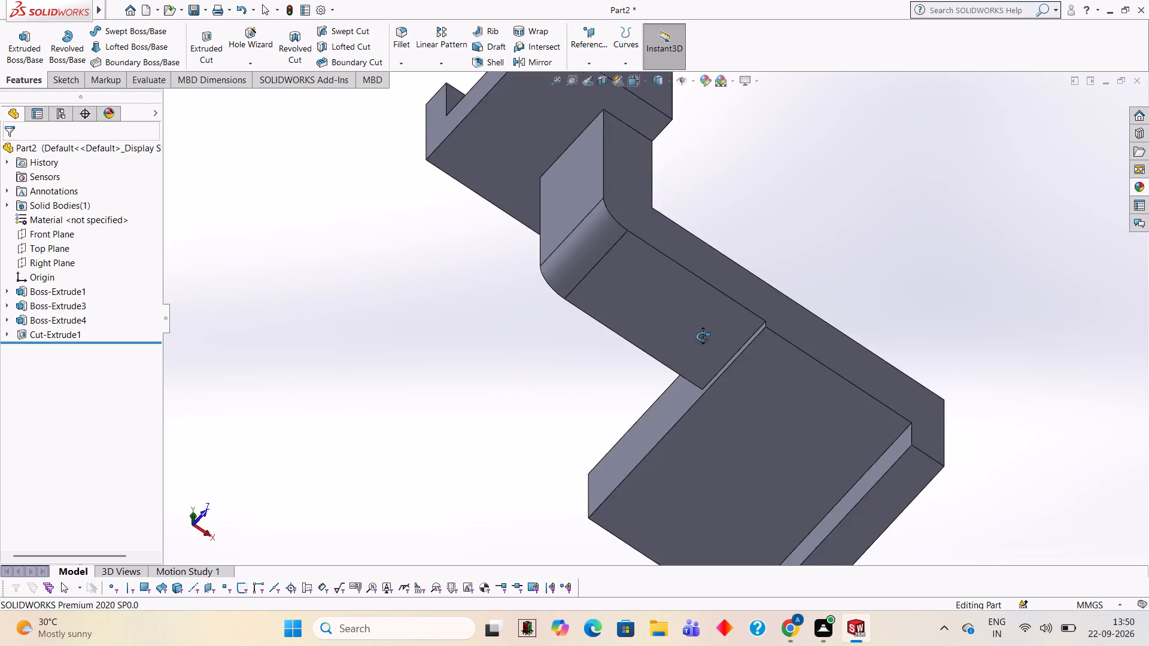
middle_drag(703, 336, 656, 519)
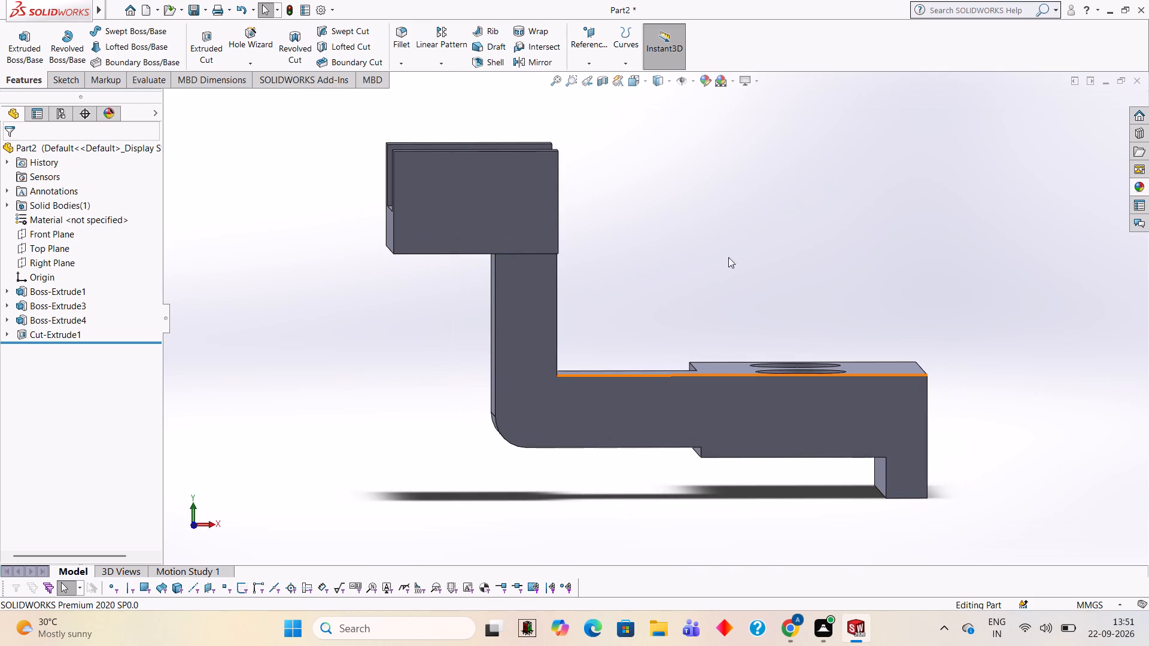
middle_drag(735, 234, 692, 313)
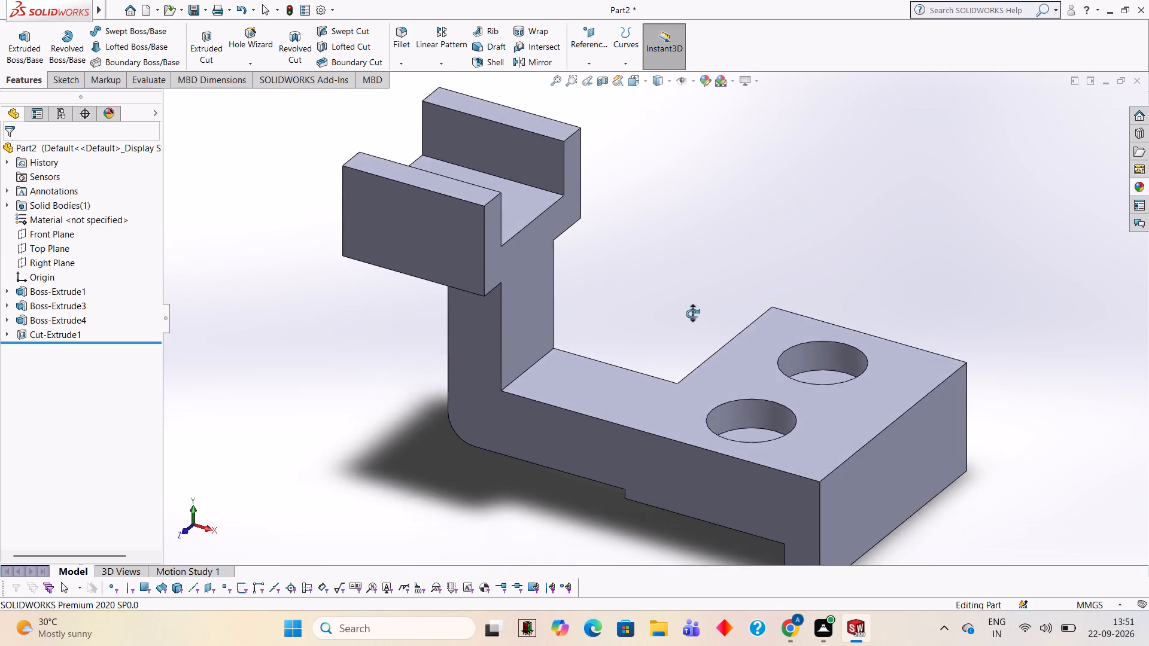
middle_drag(692, 313, 702, 465)
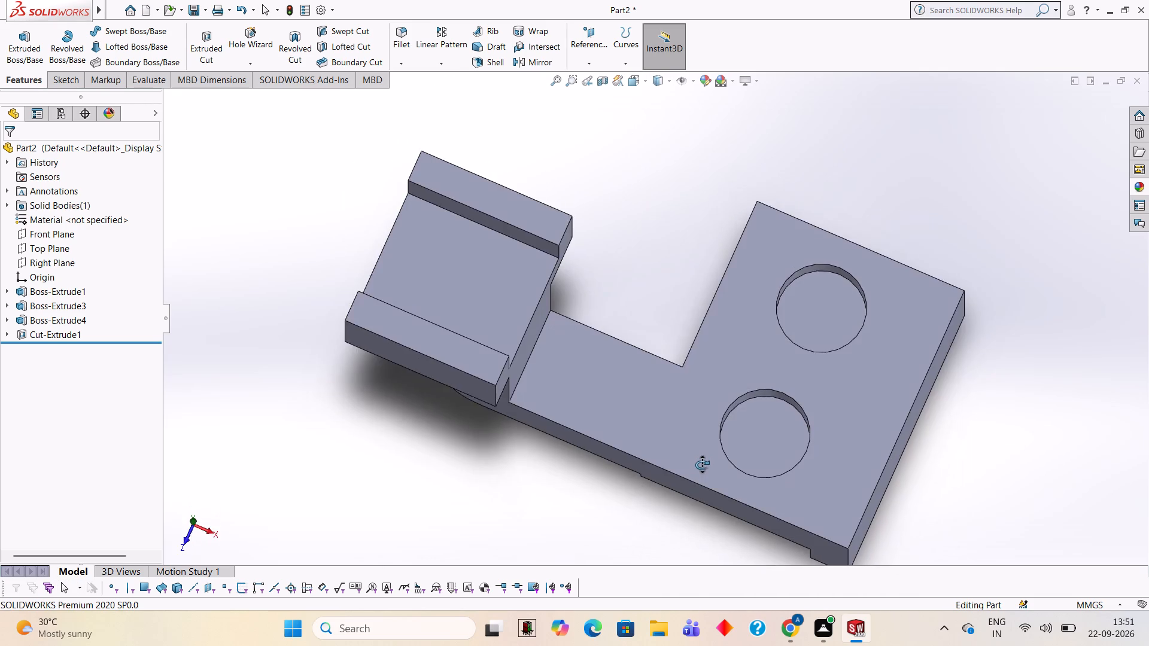
middle_drag(702, 465, 735, 443)
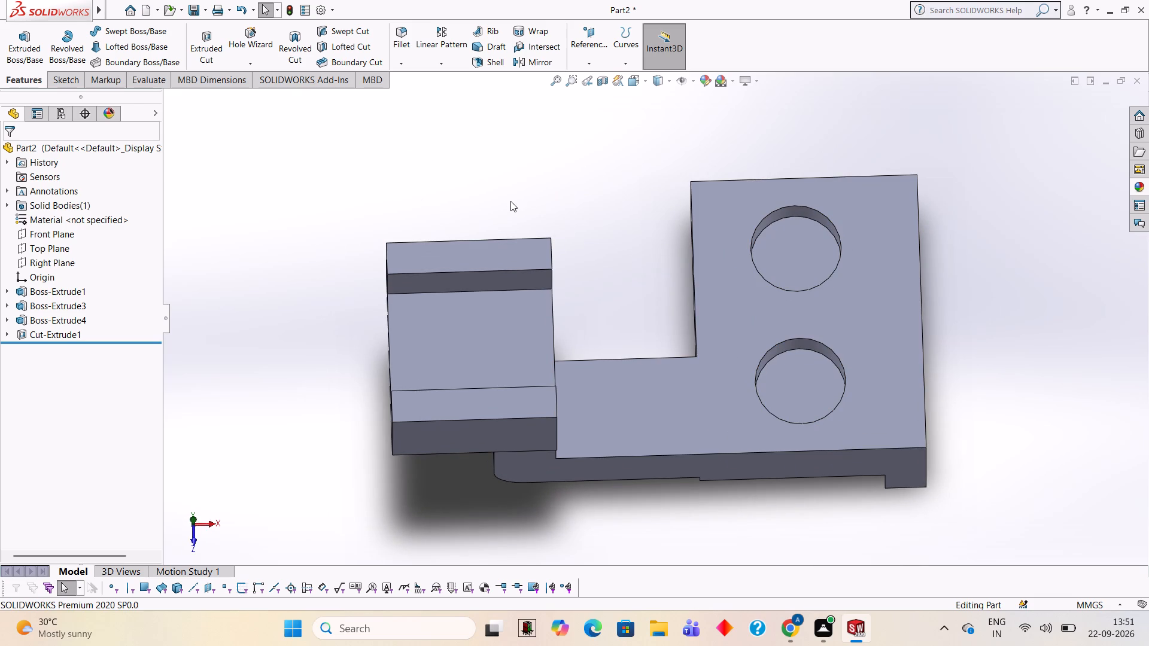
key(ctrl+z)
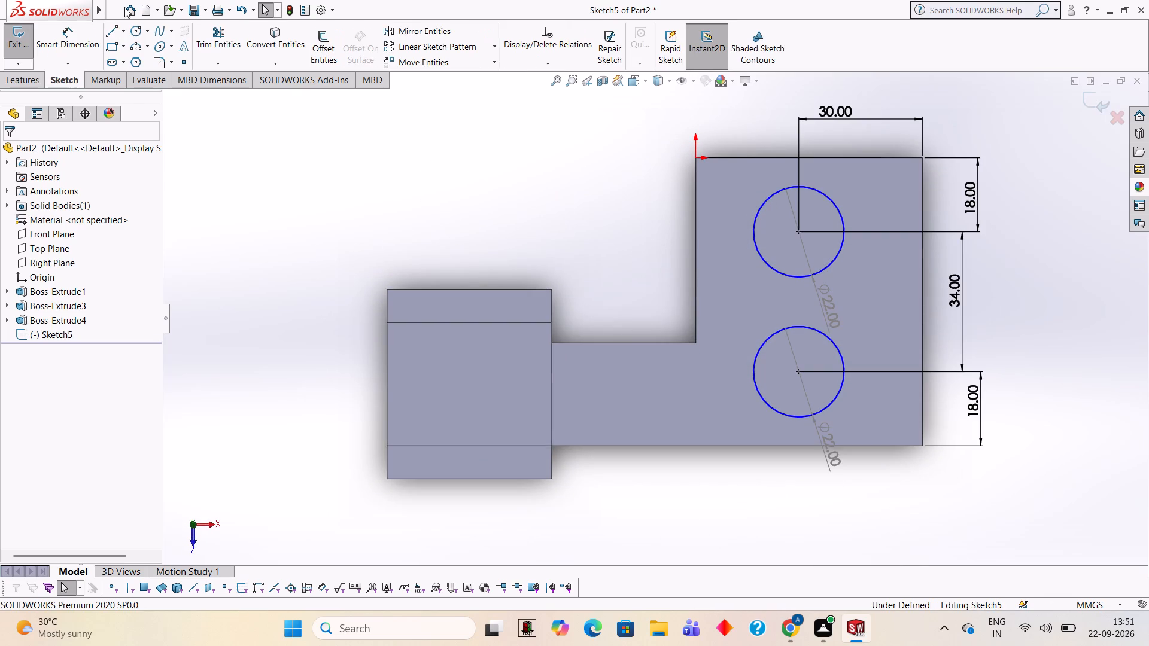
Cut the two 22 mm circles into the block with a blind Extruded Cut 30 mm deep.
click(29, 83)
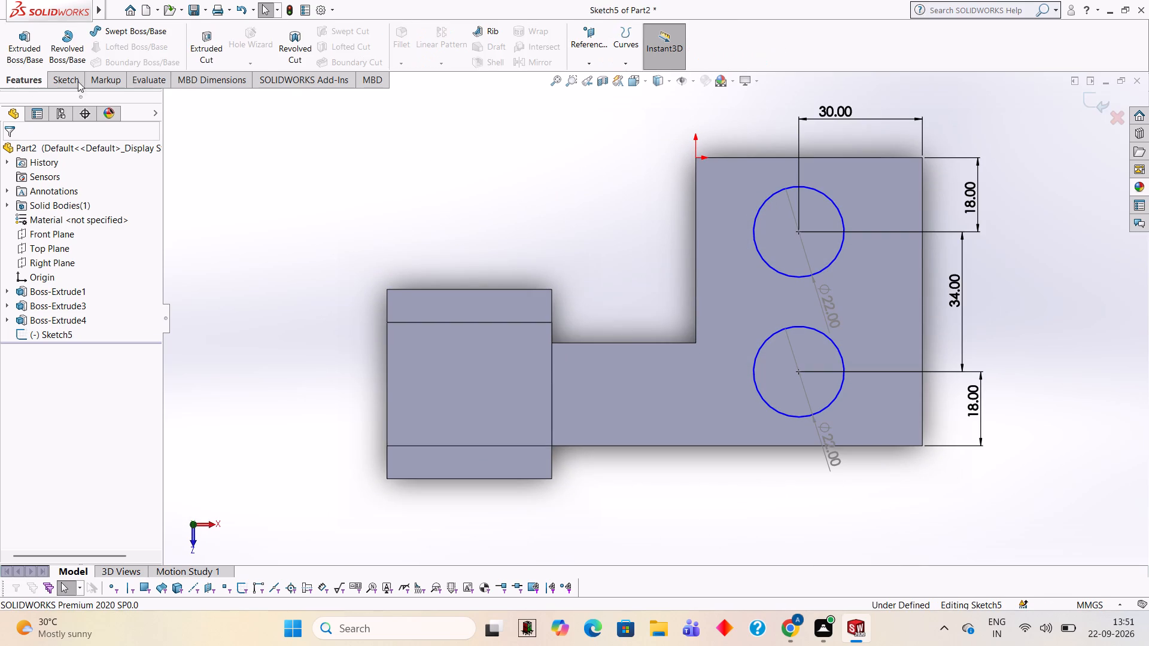
click(213, 56)
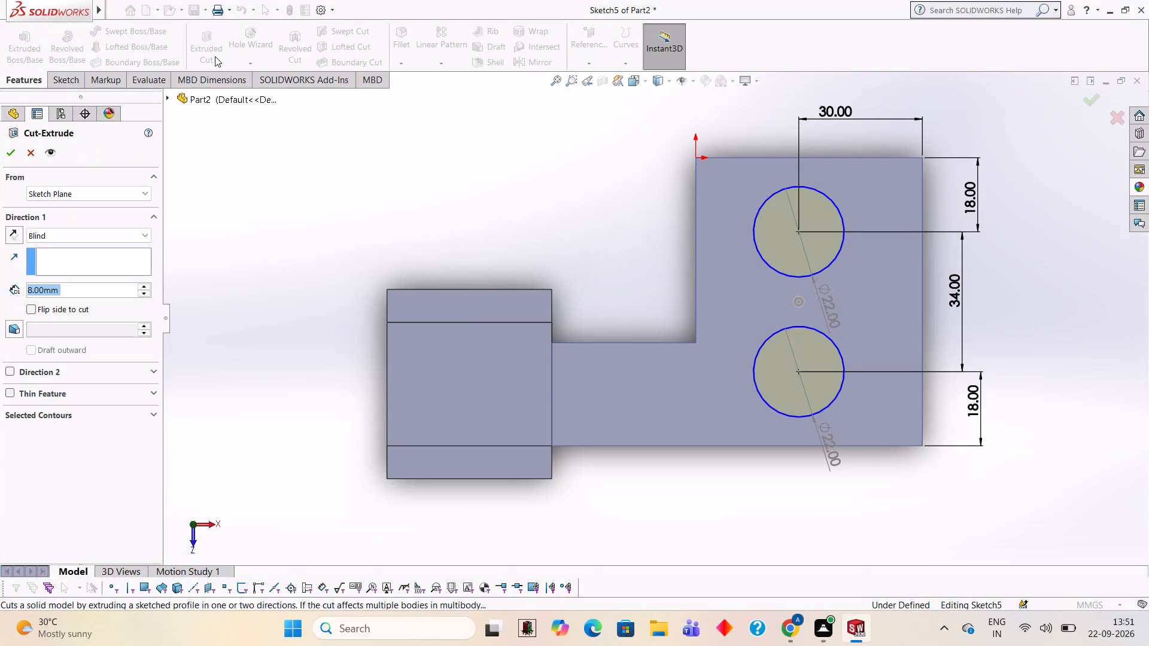
text(30)
key(Return)
click(7, 159)
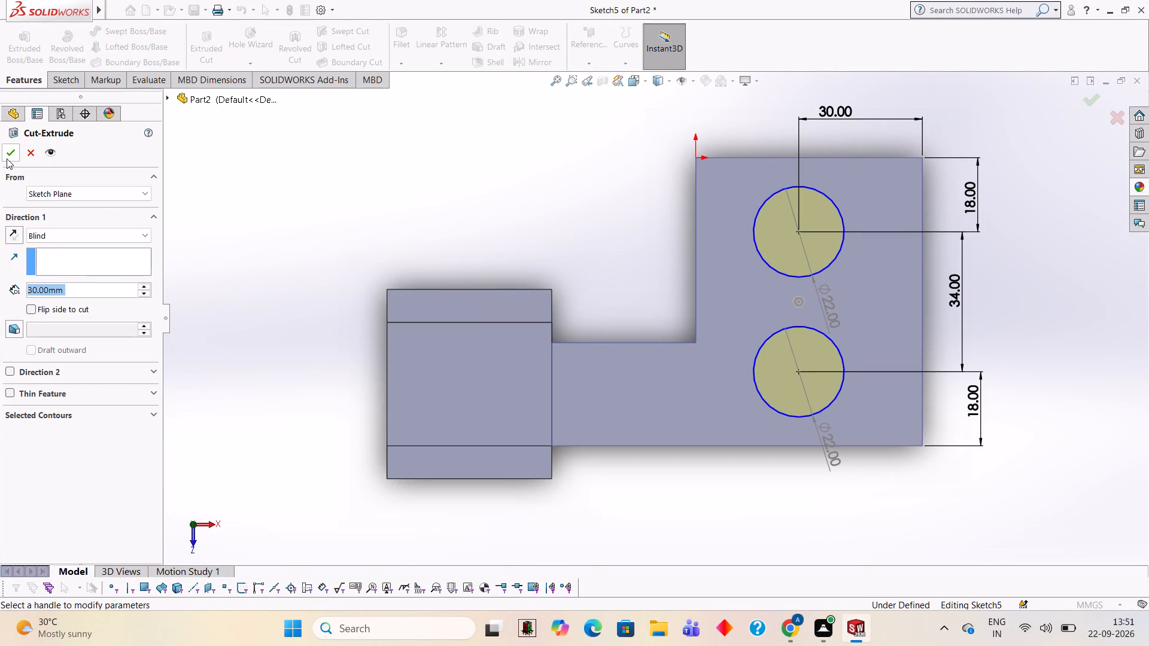
click(381, 206)
Examine the two holes in the block and the overall shape of the part from several angles.
middle_drag(703, 519, 691, 507)
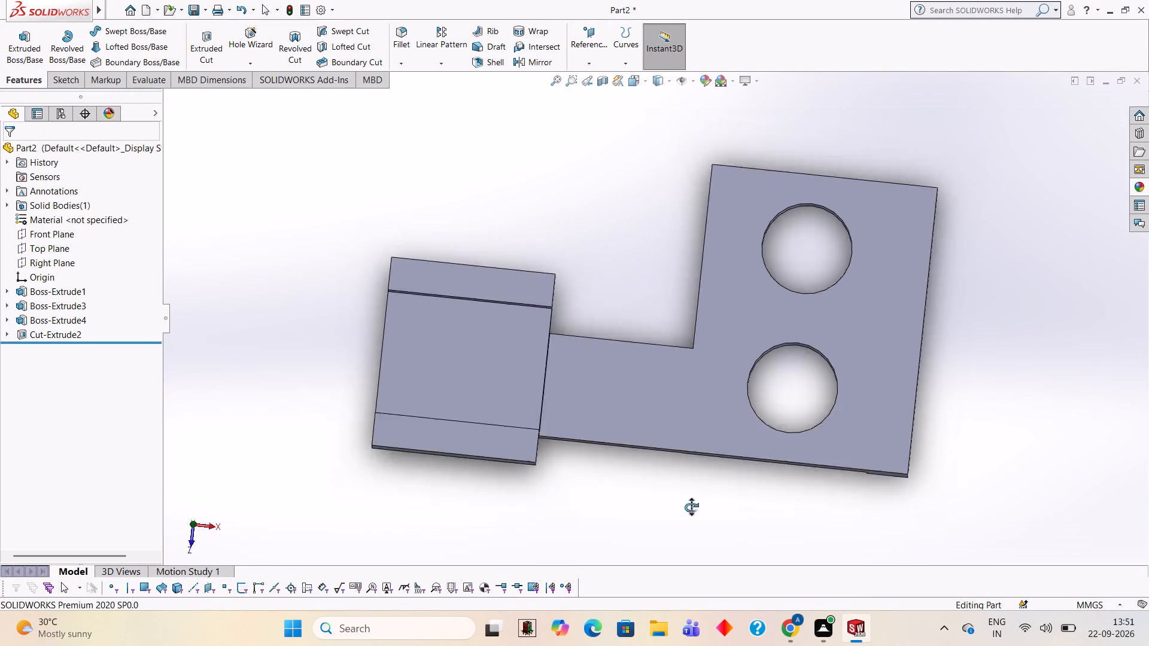
middle_drag(691, 507, 699, 407)
scroll(944, 319, up, 2)
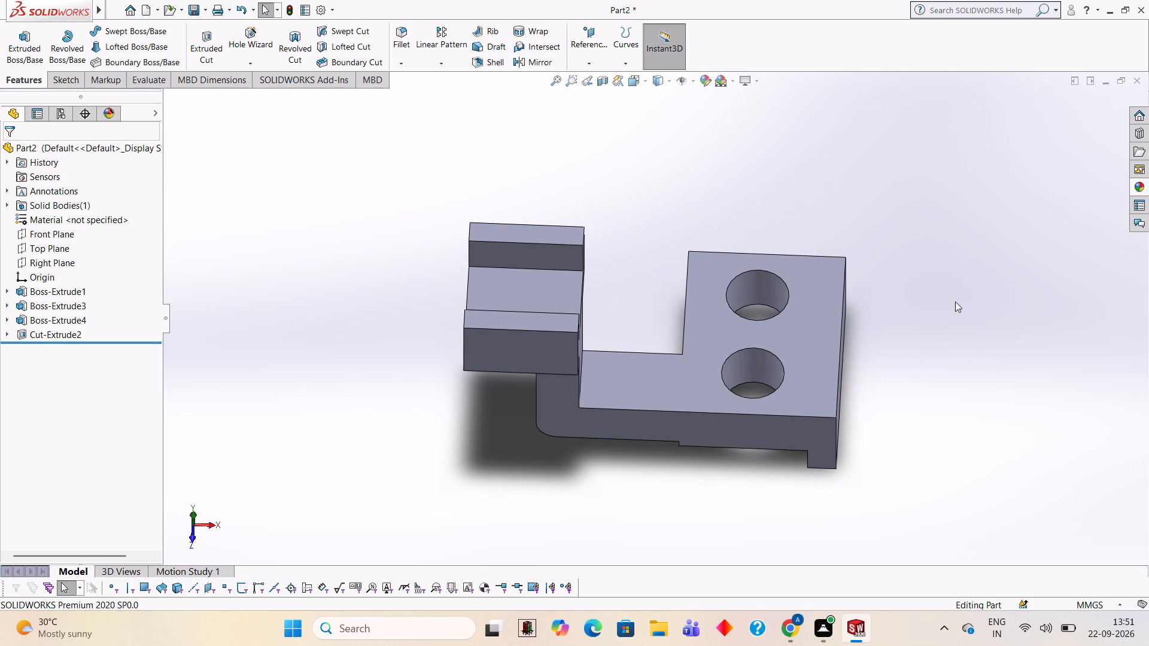
middle_drag(973, 325, 939, 292)
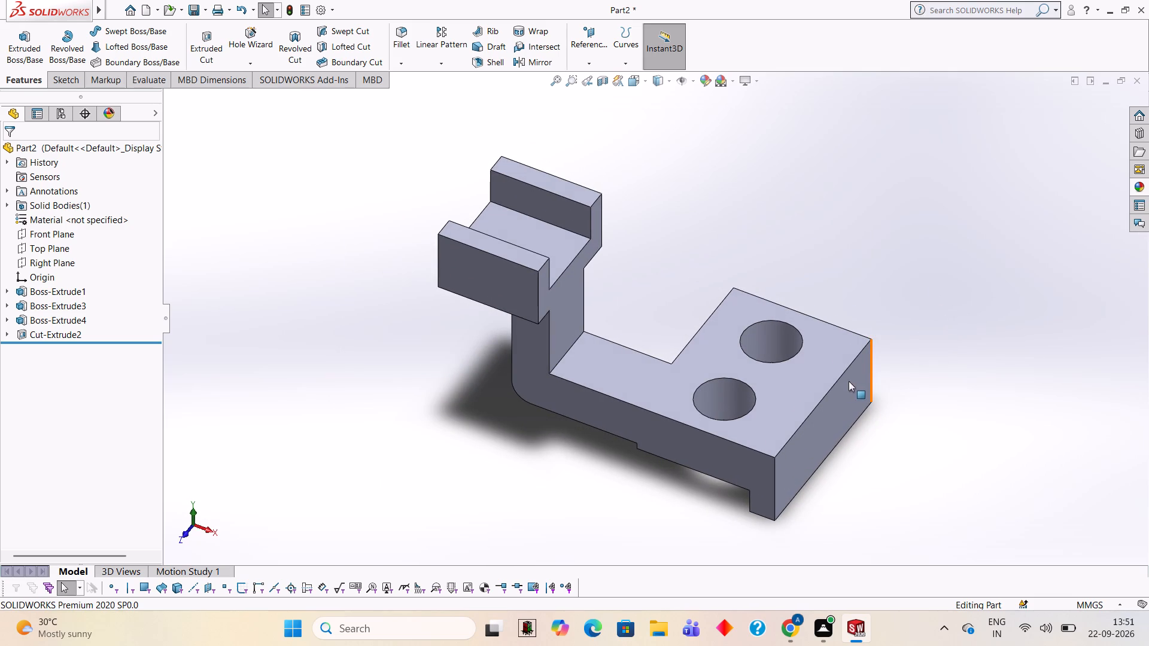
scroll(845, 381, down, 1)
scroll(665, 483, up, 1)
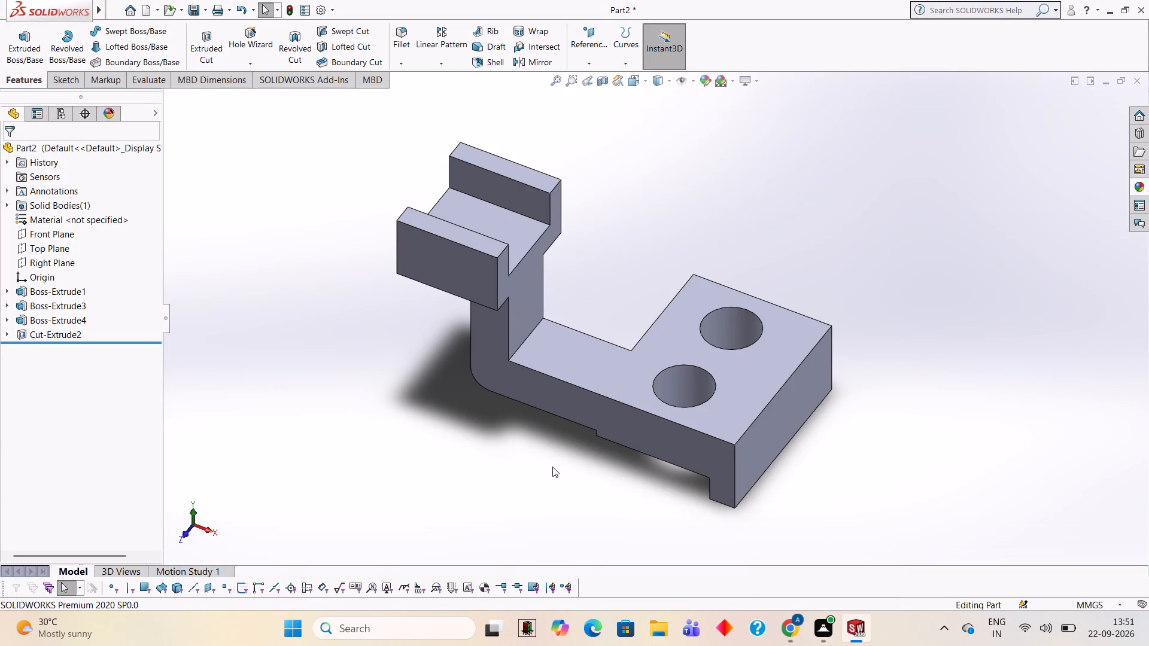
scroll(522, 480, up, 1)
scroll(526, 482, down, 1)
scroll(662, 160, up, 1)
scroll(667, 187, down, 1)
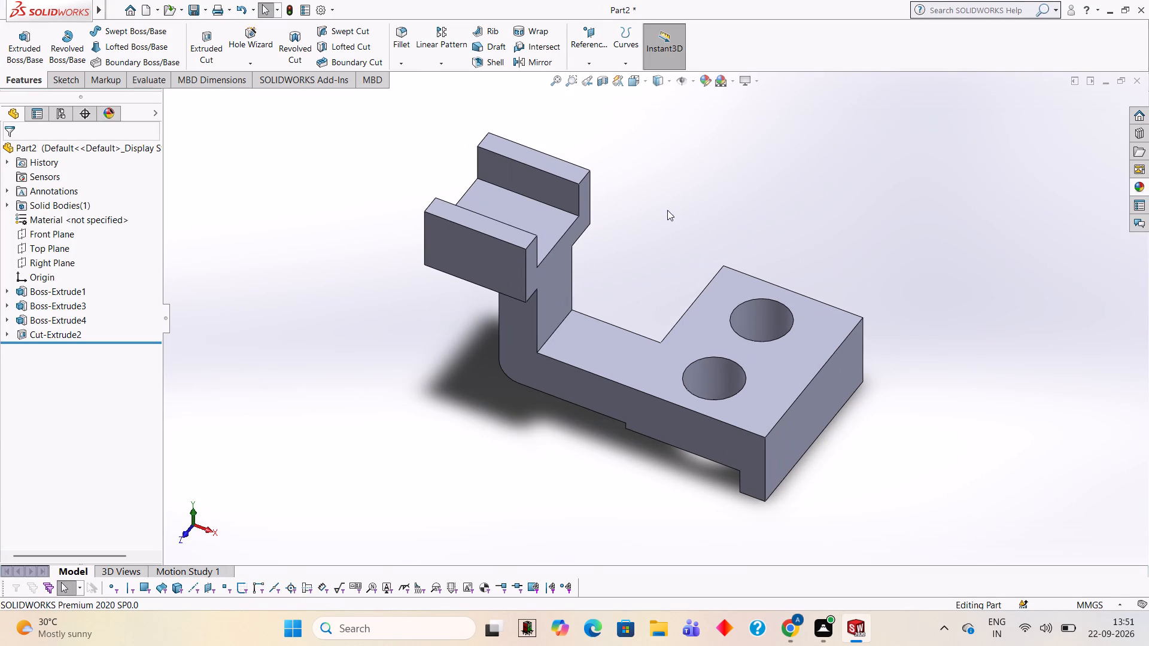
scroll(655, 455, down, 1)
scroll(655, 455, up, 1)
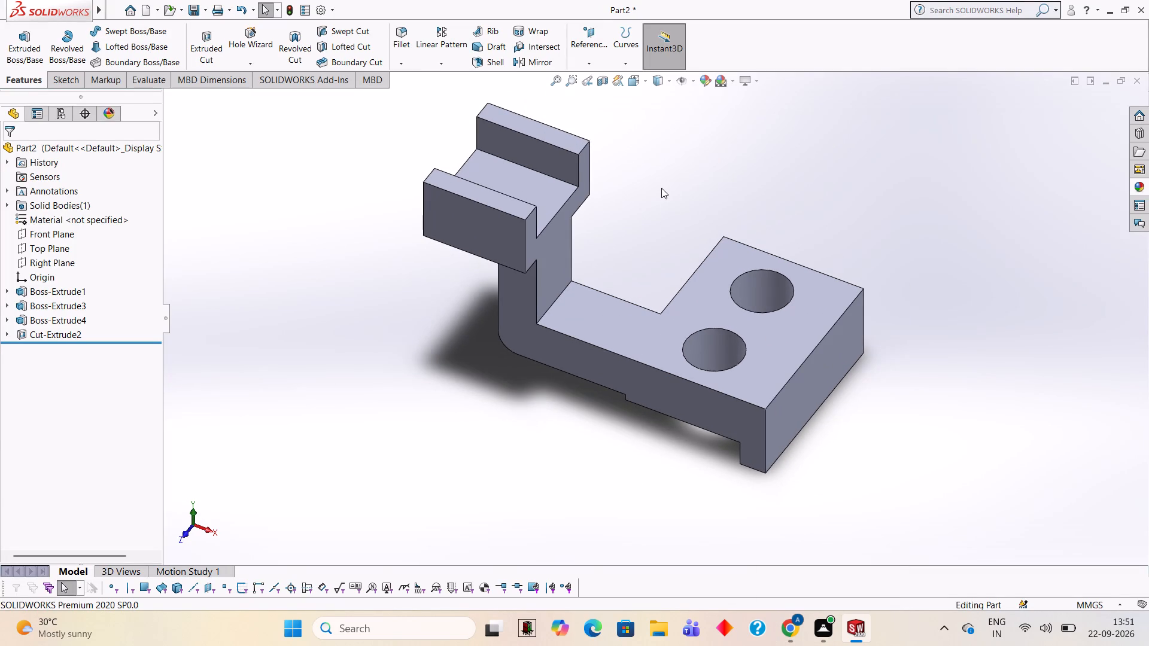
scroll(661, 188, down, 2)
scroll(661, 188, up, 2)
scroll(638, 477, down, 1)
scroll(634, 468, up, 1)
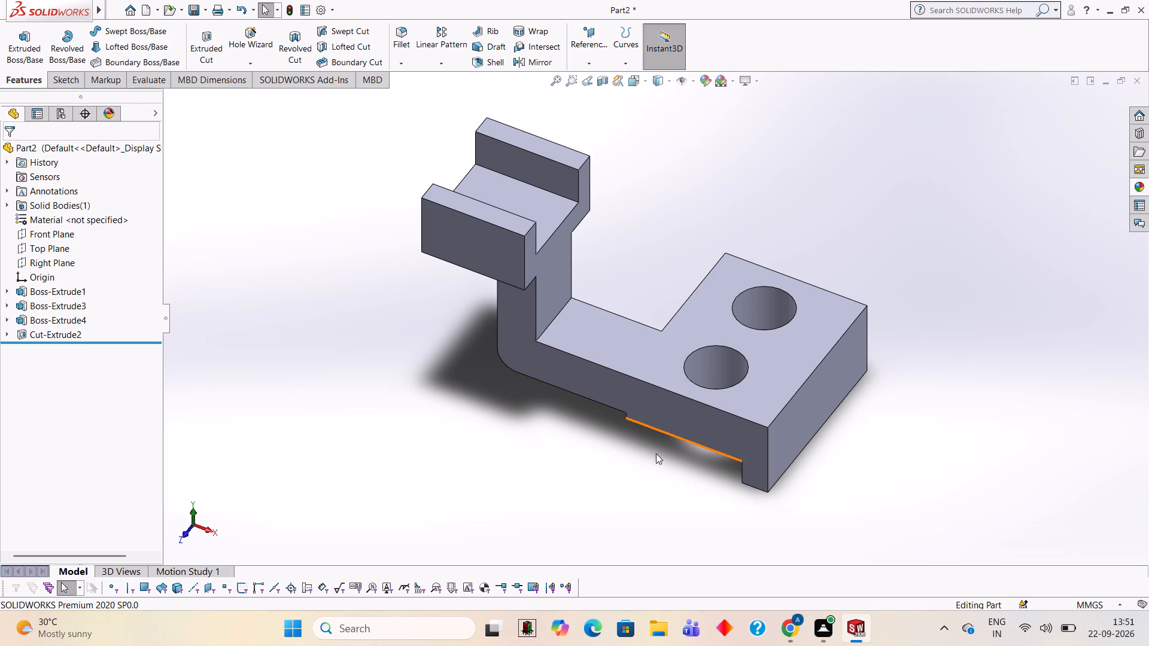
middle_drag(656, 453, 661, 437)
scroll(786, 170, down, 1)
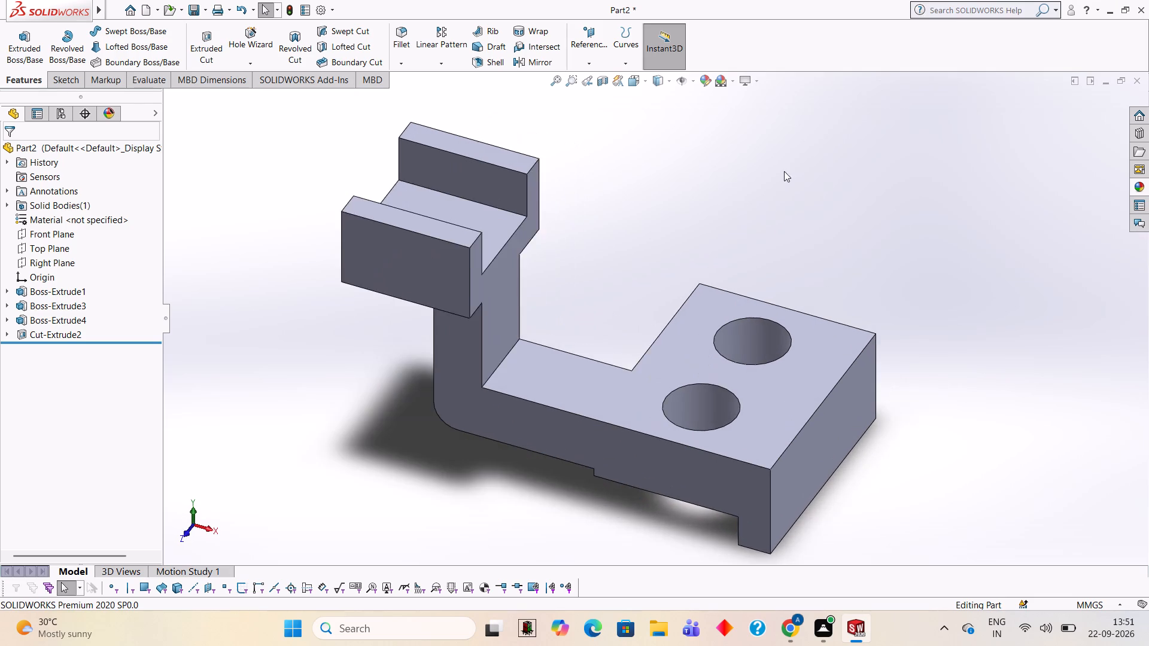
scroll(783, 171, up, 1)
middle_drag(603, 516, 589, 508)
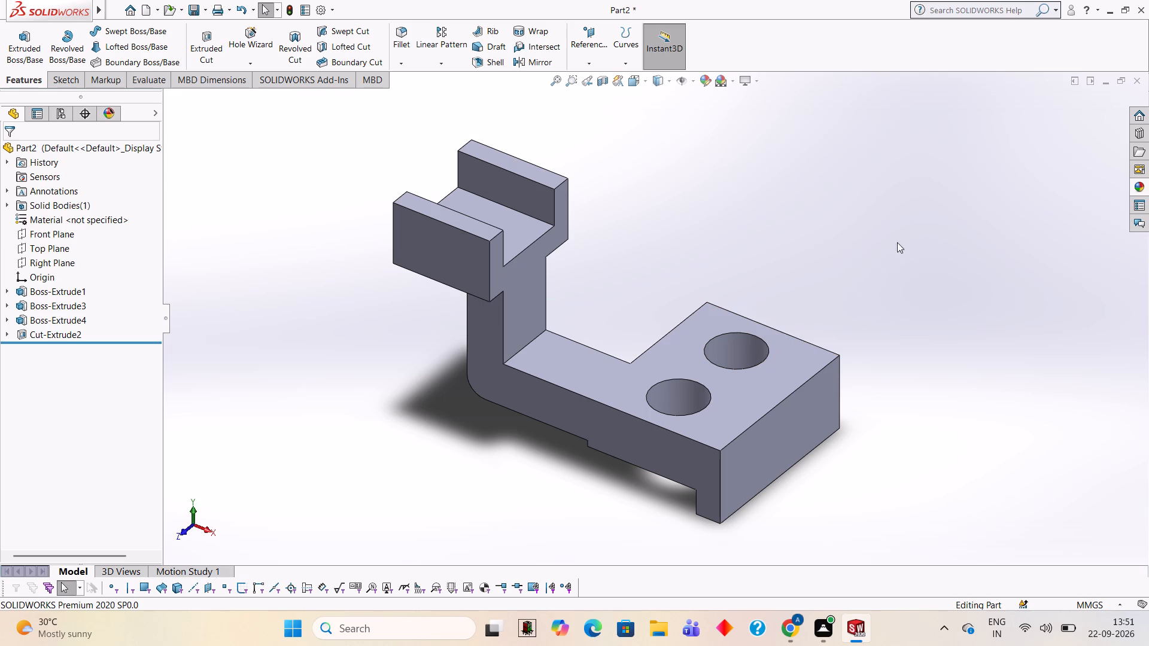
Apply the Blue LED appearance from the LED lights category to the whole body of the part.
click(1145, 190)
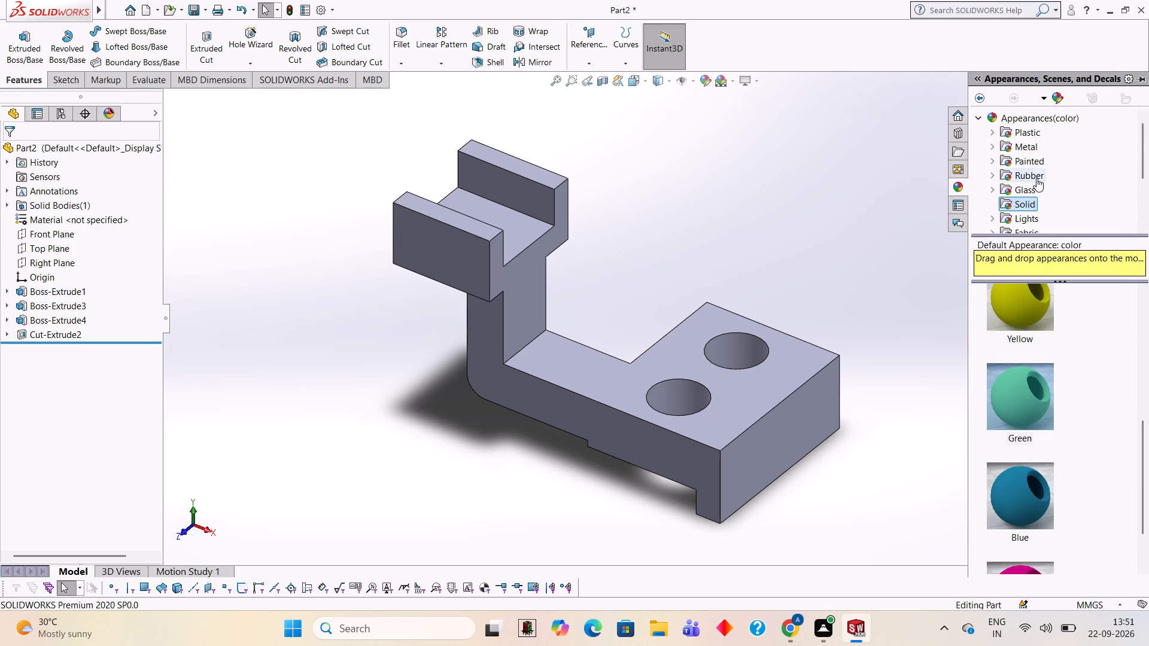
scroll(1036, 178, down, 1)
click(1025, 177)
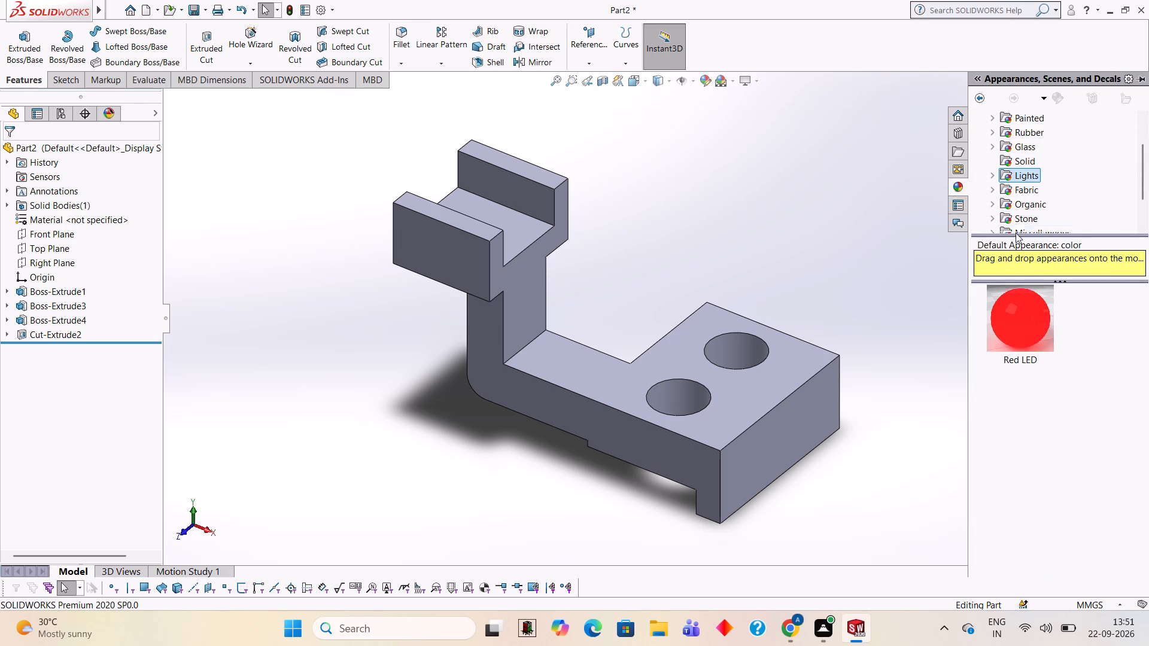
click(995, 172)
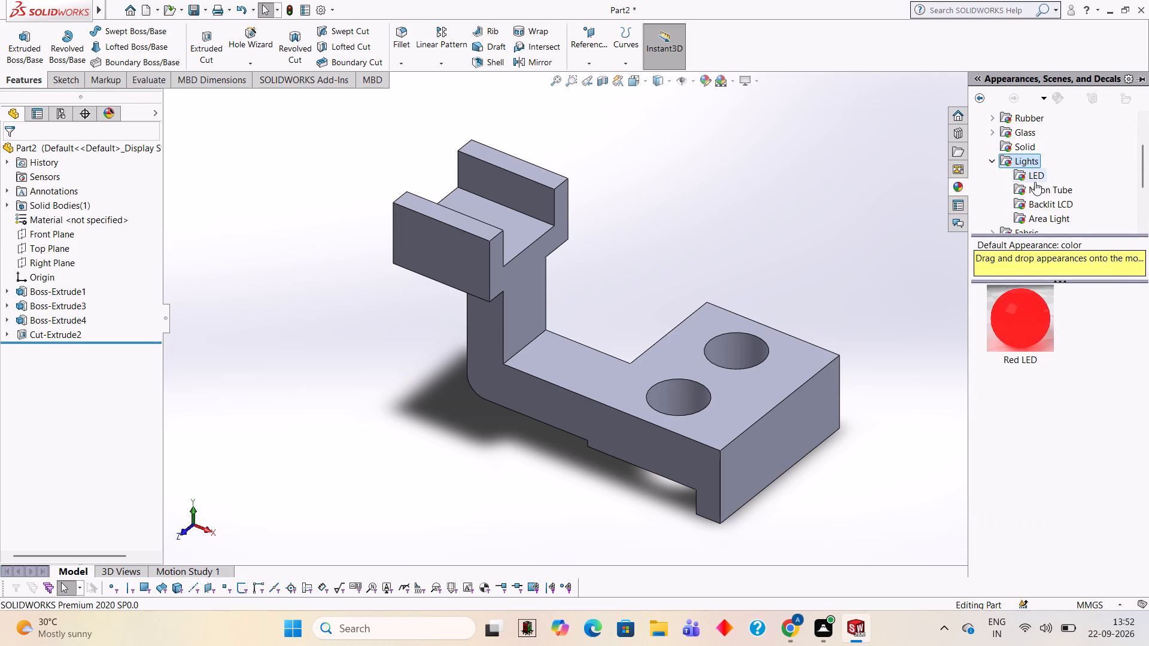
click(1035, 182)
drag(1029, 413, 639, 367)
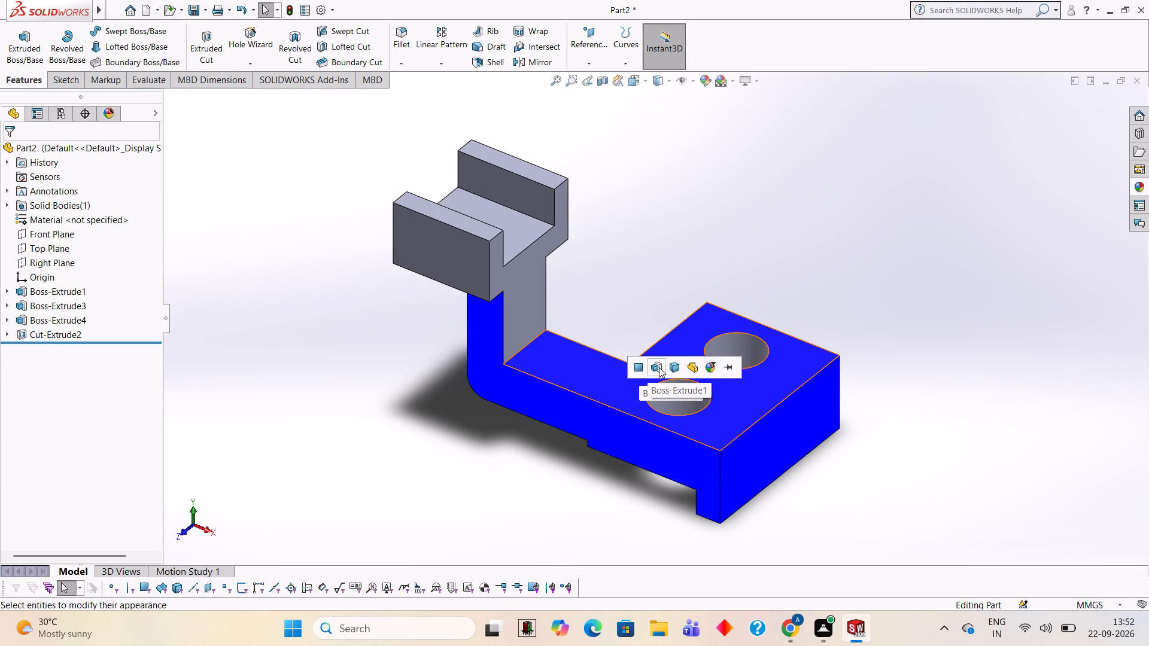
click(670, 366)
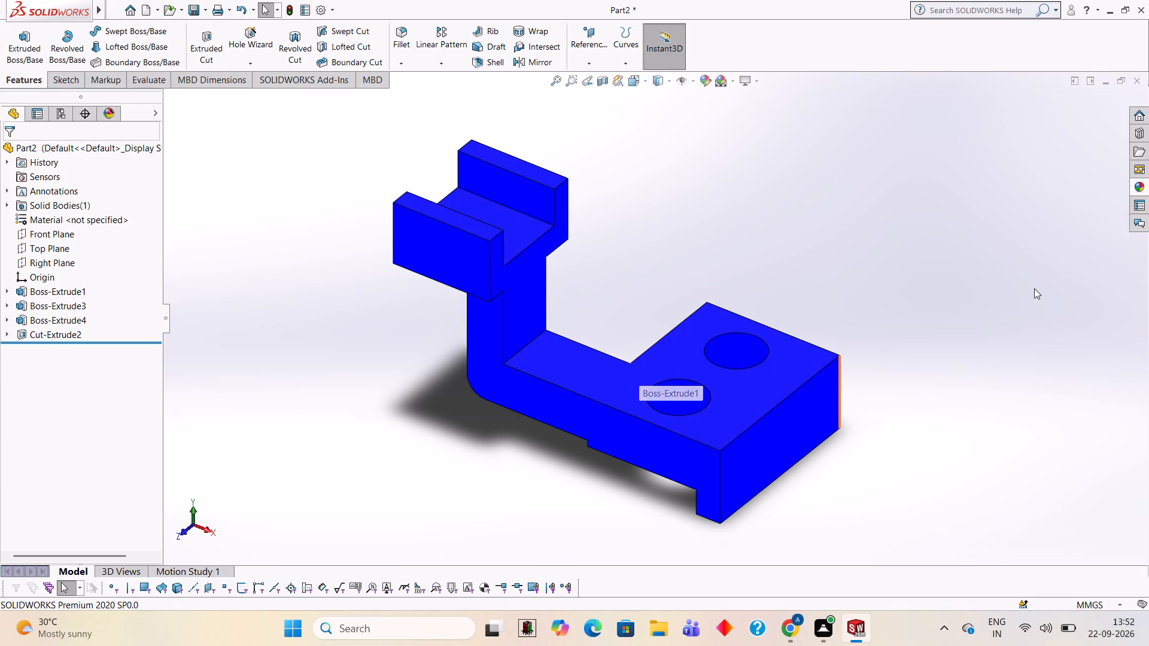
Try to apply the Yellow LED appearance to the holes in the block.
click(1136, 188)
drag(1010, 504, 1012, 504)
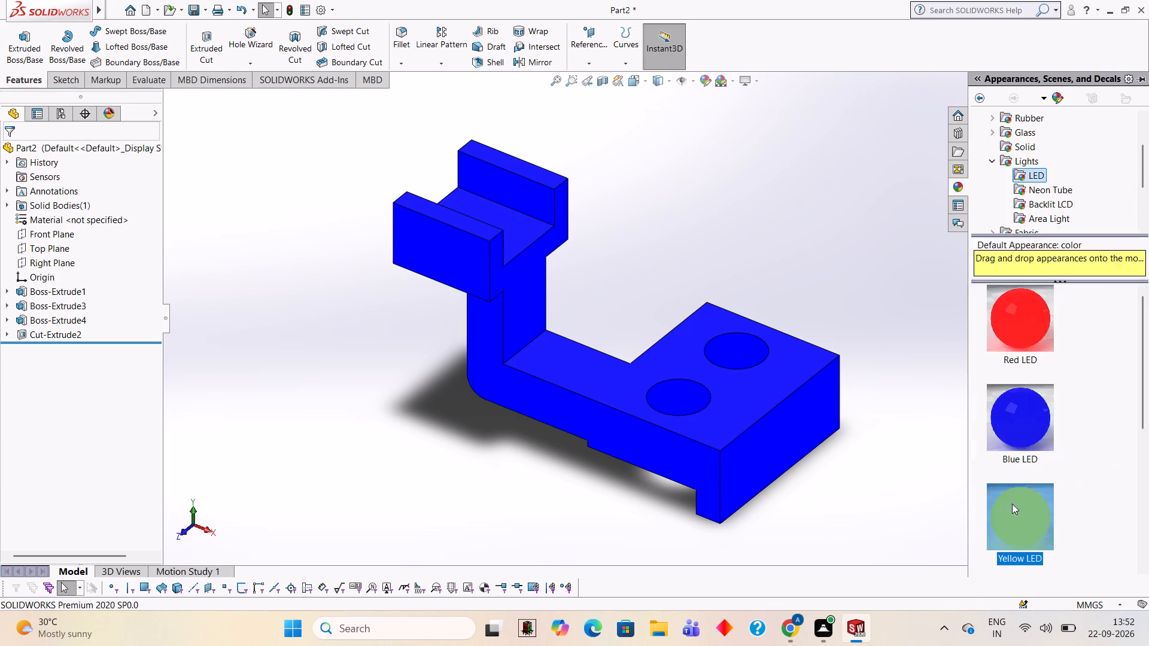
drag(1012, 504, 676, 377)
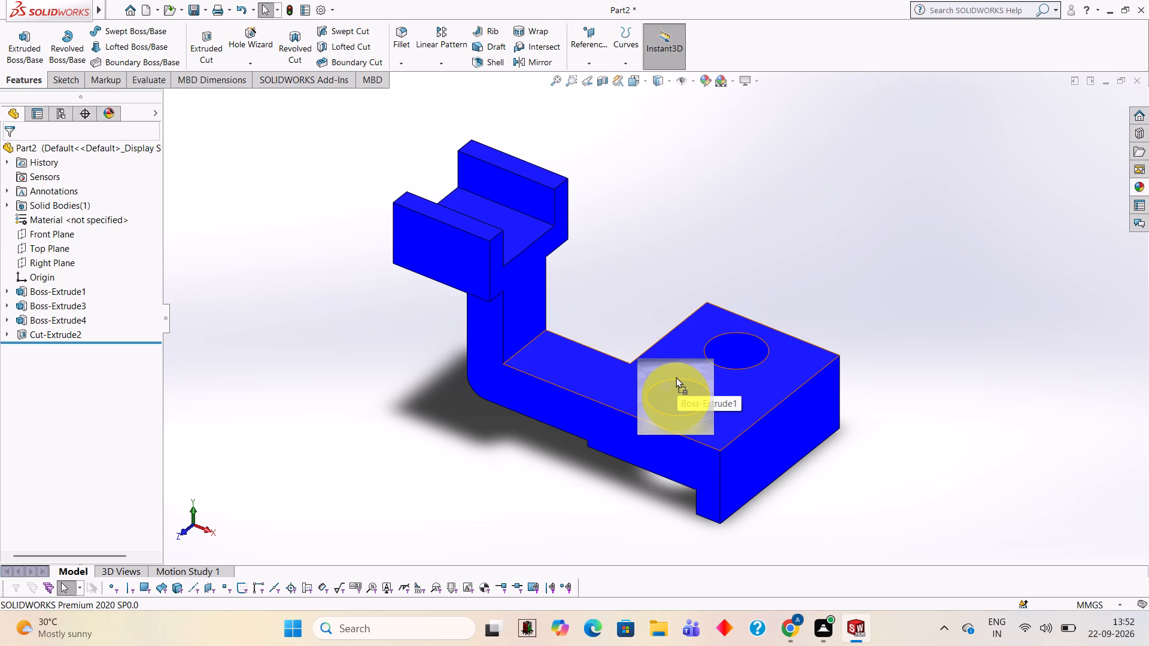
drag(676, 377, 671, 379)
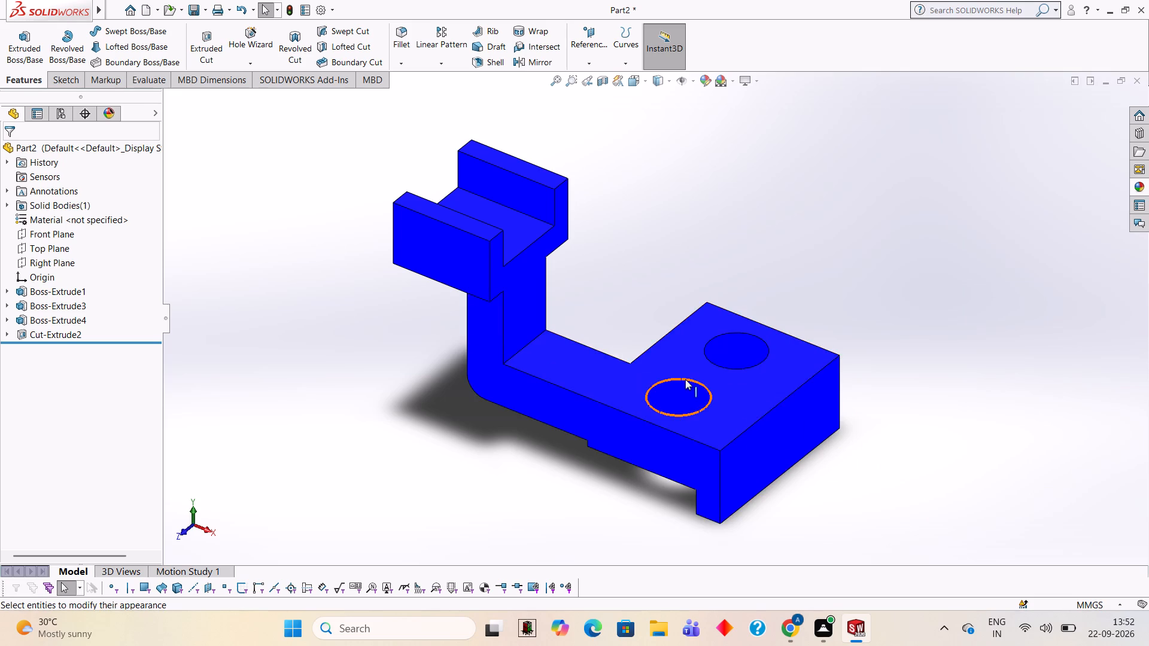
Apply the Yellow LED appearance to the cut feature that forms the block's two circular holes.
scroll(689, 380, down, 2)
click(1147, 184)
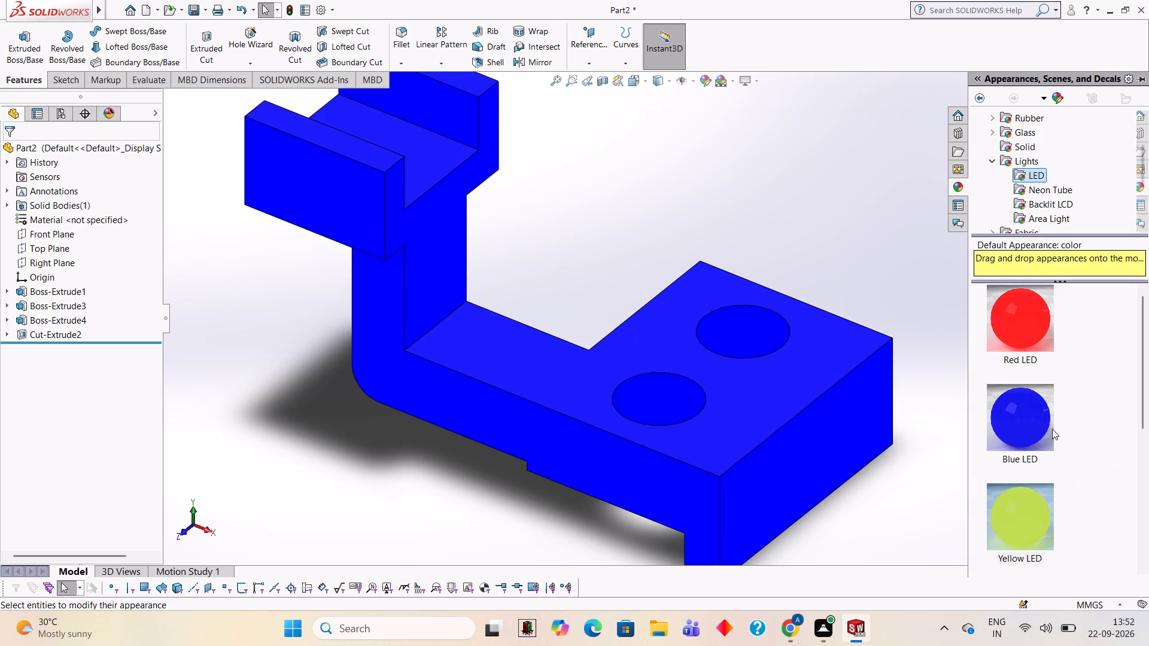
drag(1008, 554, 661, 420)
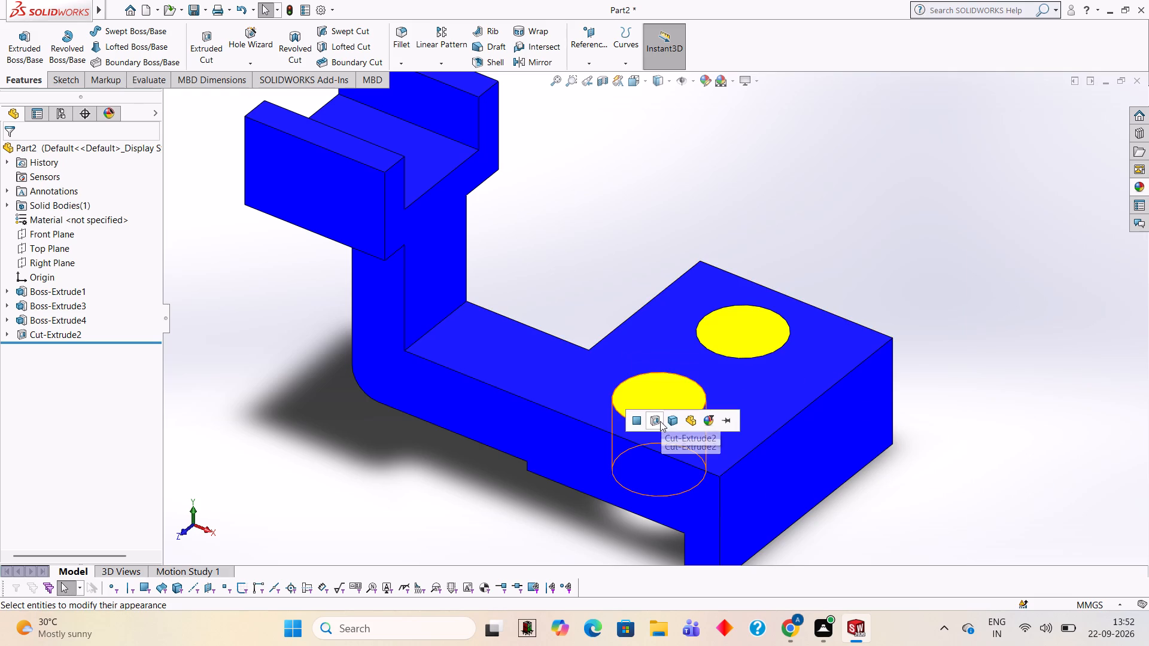
click(660, 421)
Apply the Red LED appearance to the extrude feature of the U-shaped fork.
scroll(603, 412, up, 2)
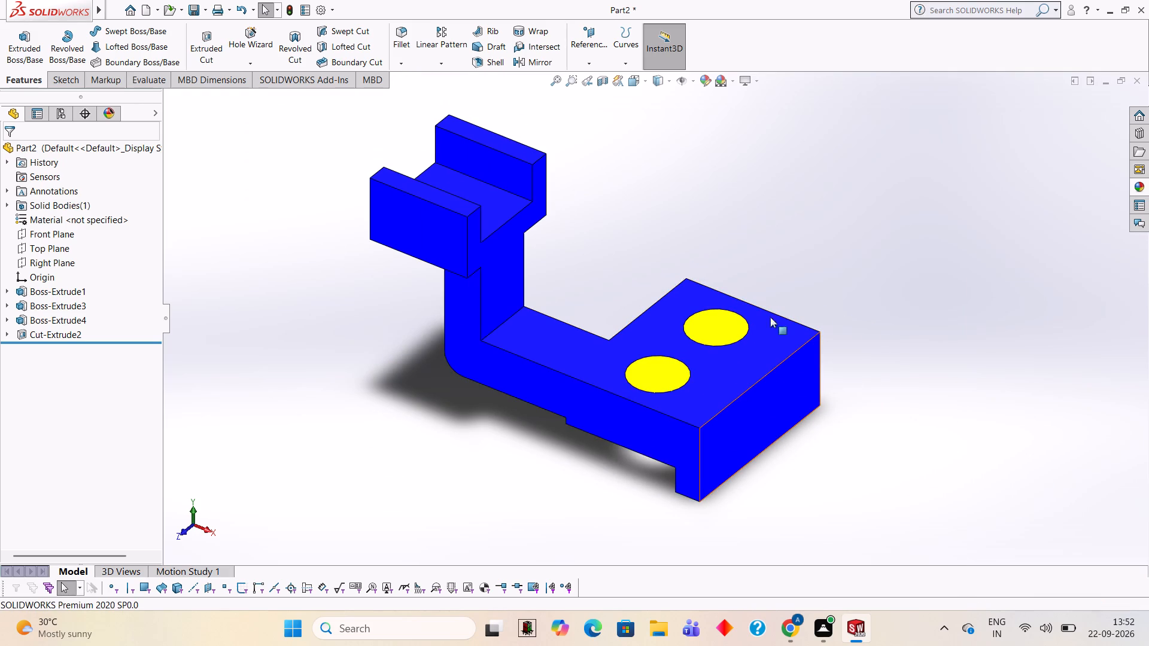
middle_drag(780, 298, 780, 291)
middle_drag(849, 231, 867, 237)
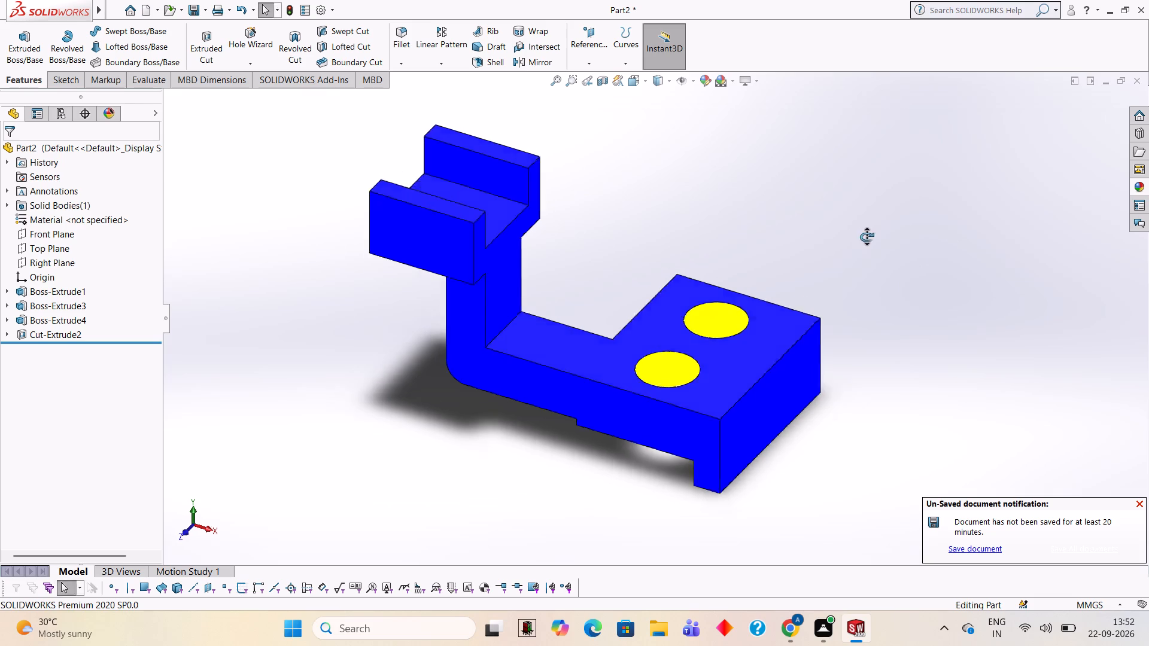
middle_drag(867, 237, 849, 284)
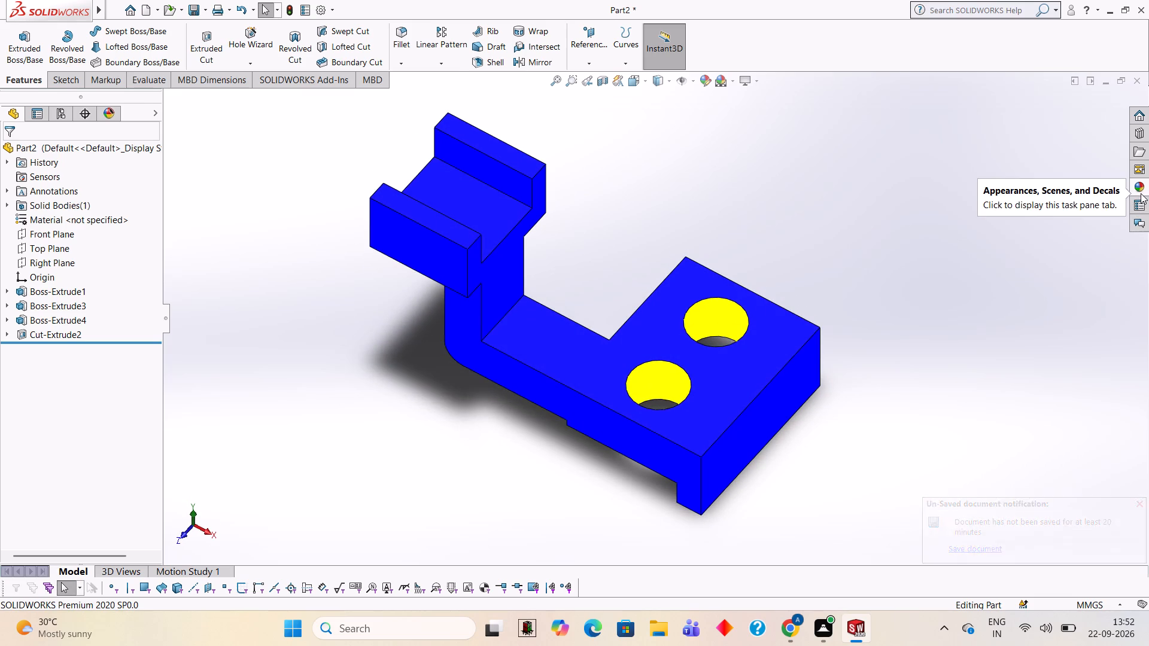
click(1141, 191)
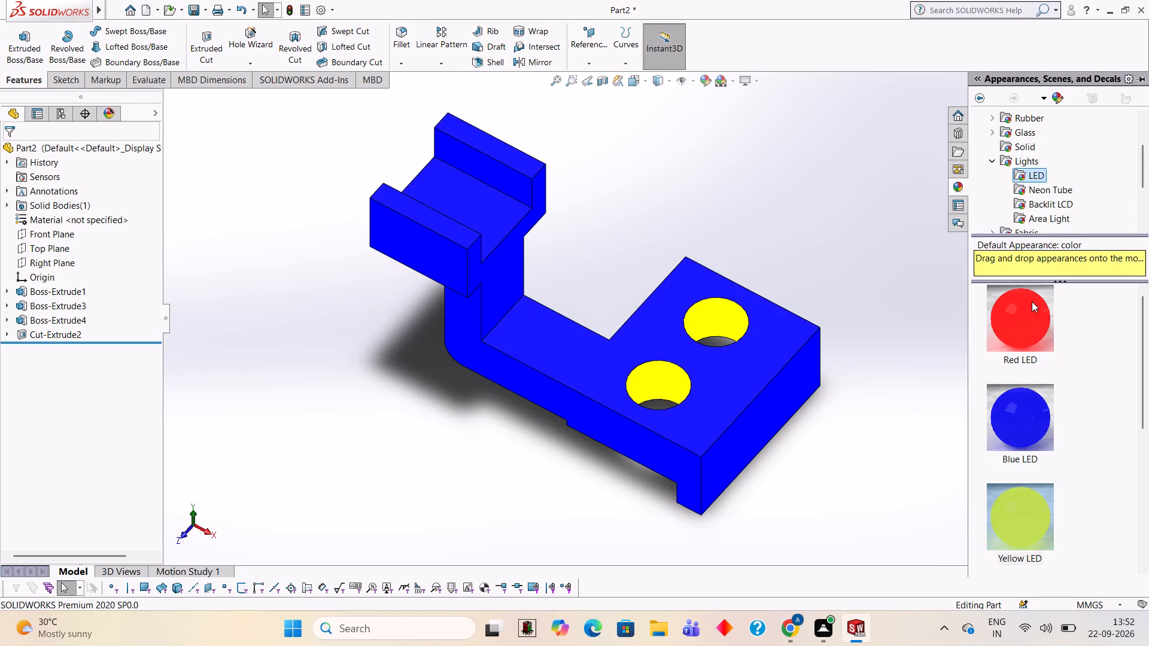
drag(1031, 301, 512, 168)
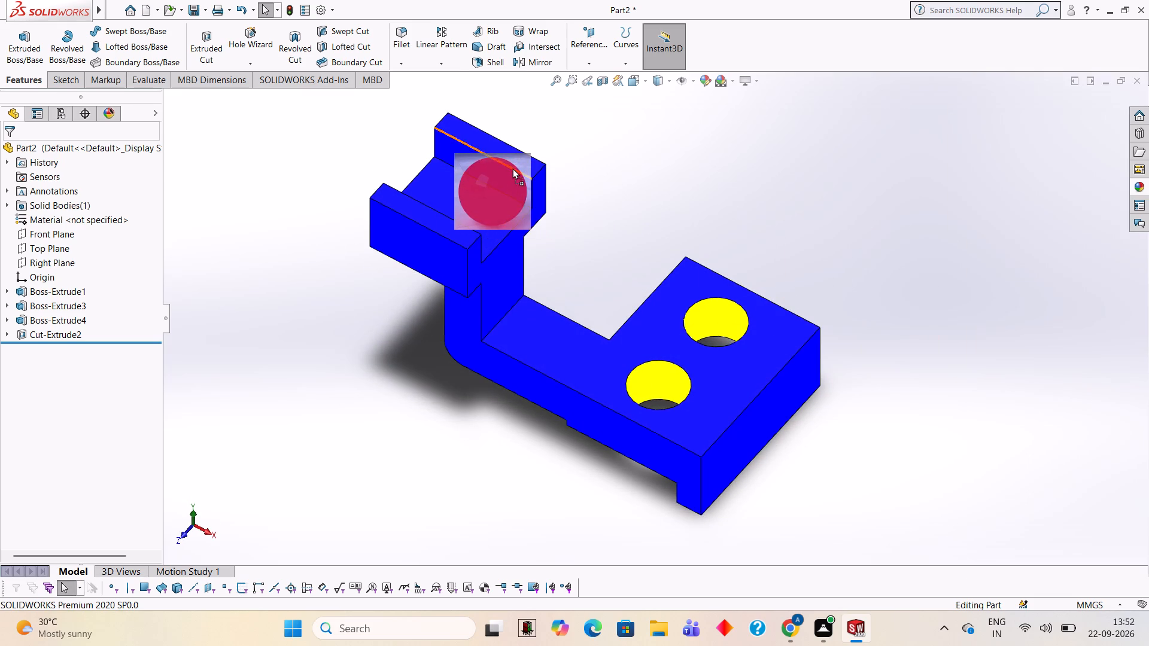
drag(512, 168, 484, 190)
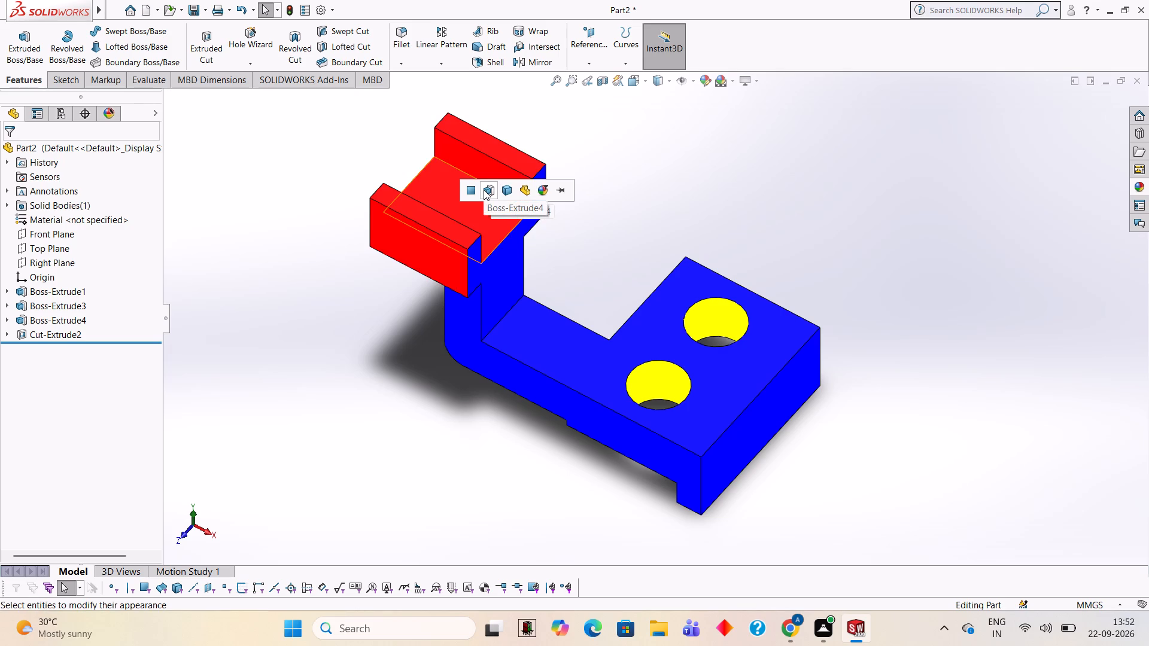
click(484, 190)
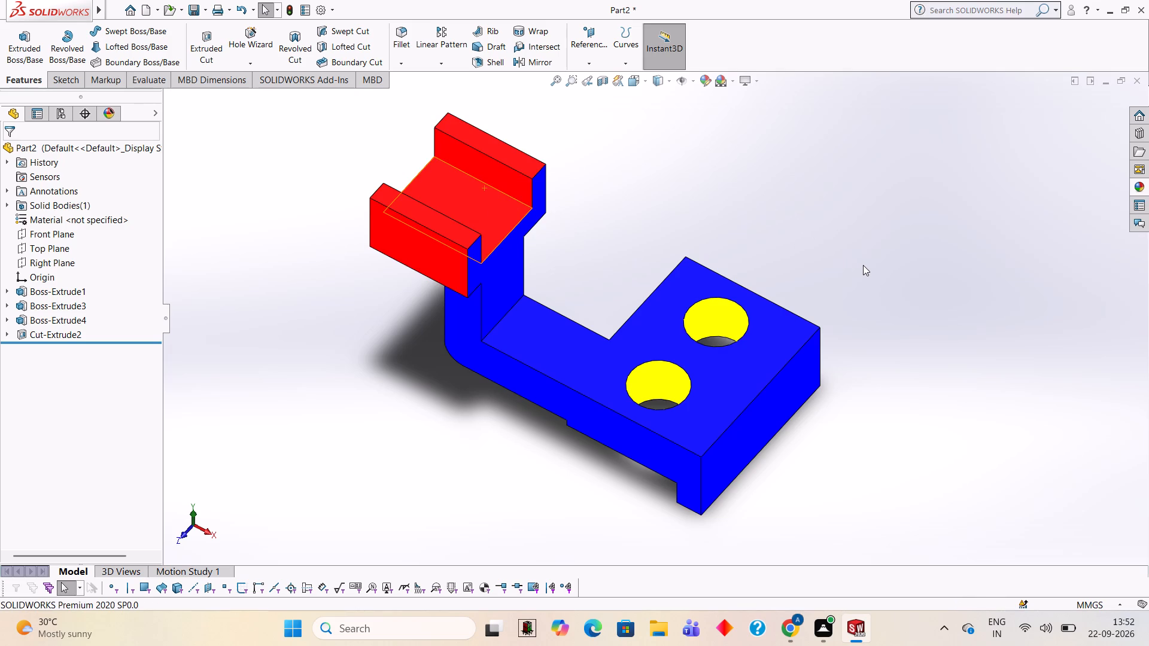
Apply the Green LED appearance to the long L-shaped side face running along the block and up the arm.
middle_drag(863, 265, 856, 256)
scroll(749, 255, up, 1)
middle_drag(674, 246, 695, 249)
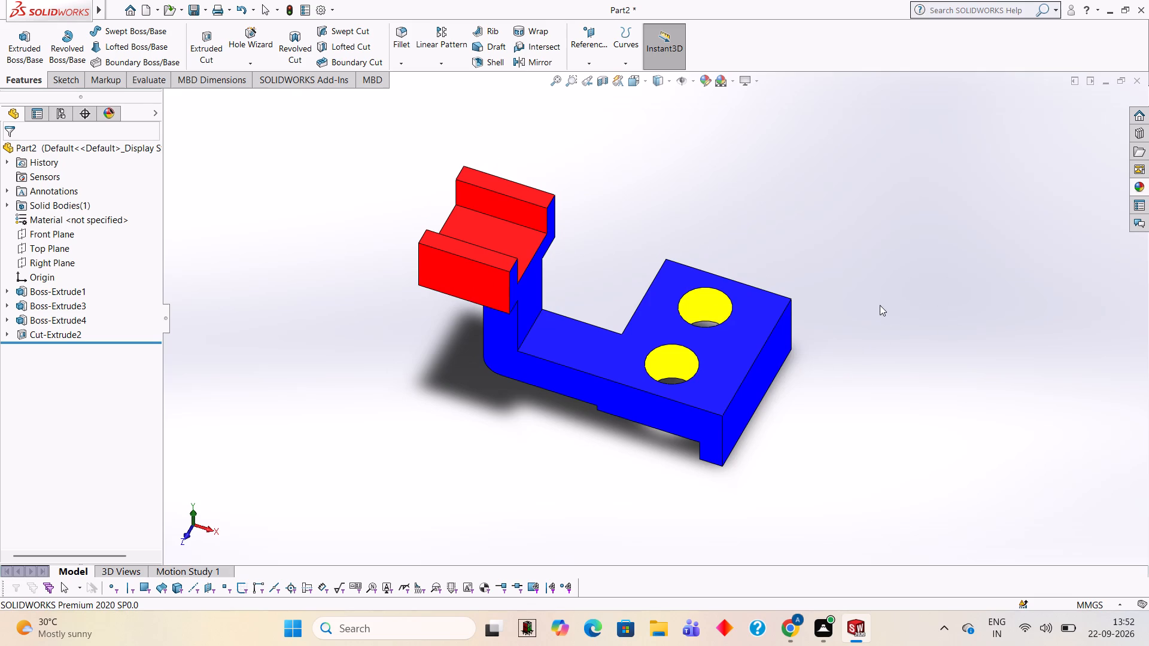
click(1148, 185)
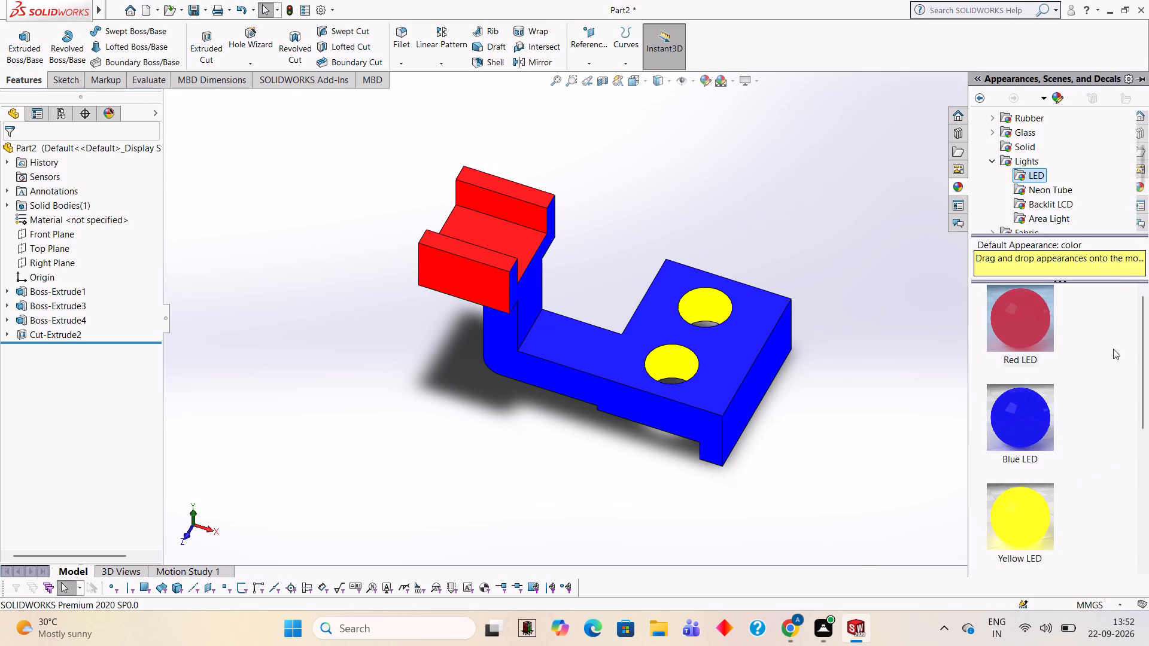
scroll(1080, 428, down, 1)
drag(1025, 477, 670, 416)
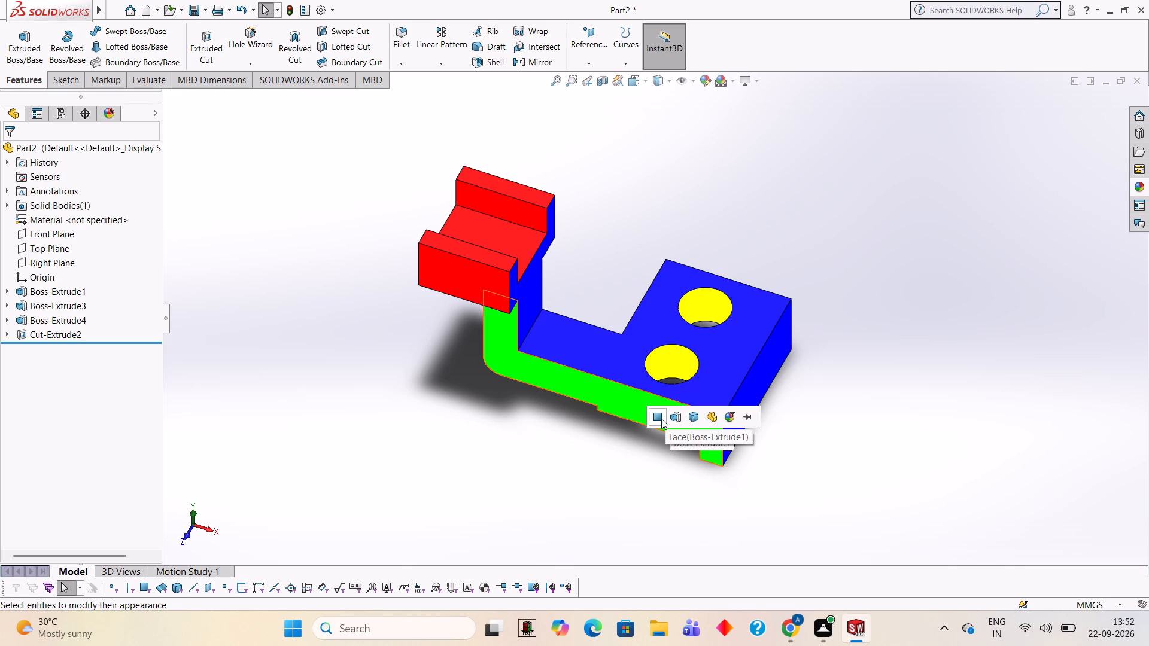
click(661, 419)
Apply the Green LED appearance to the block's flat end face, farthest from the upturned arm.
middle_drag(998, 337, 951, 321)
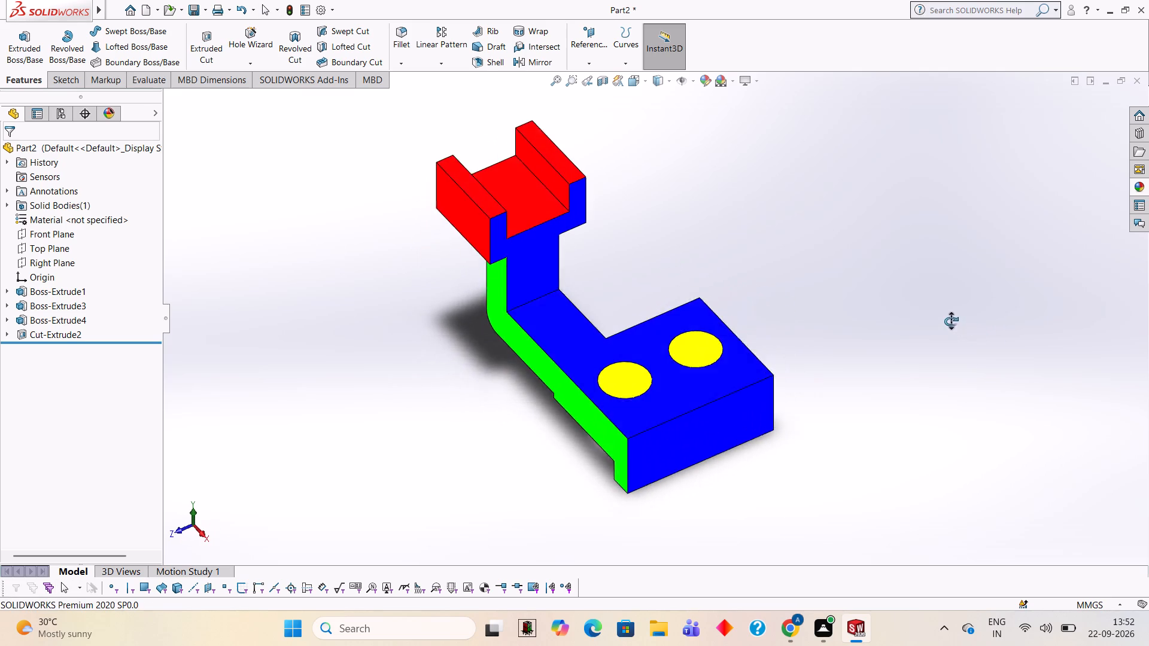
middle_drag(951, 321, 947, 319)
scroll(947, 319, down, 1)
click(1147, 185)
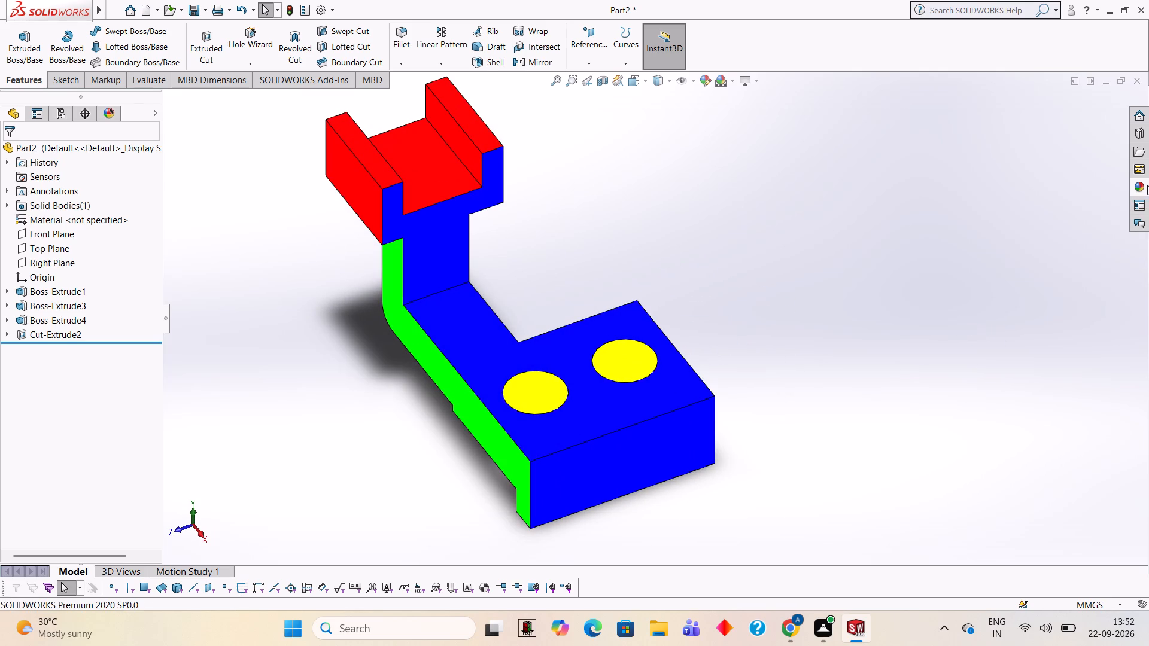
drag(1037, 450, 682, 446)
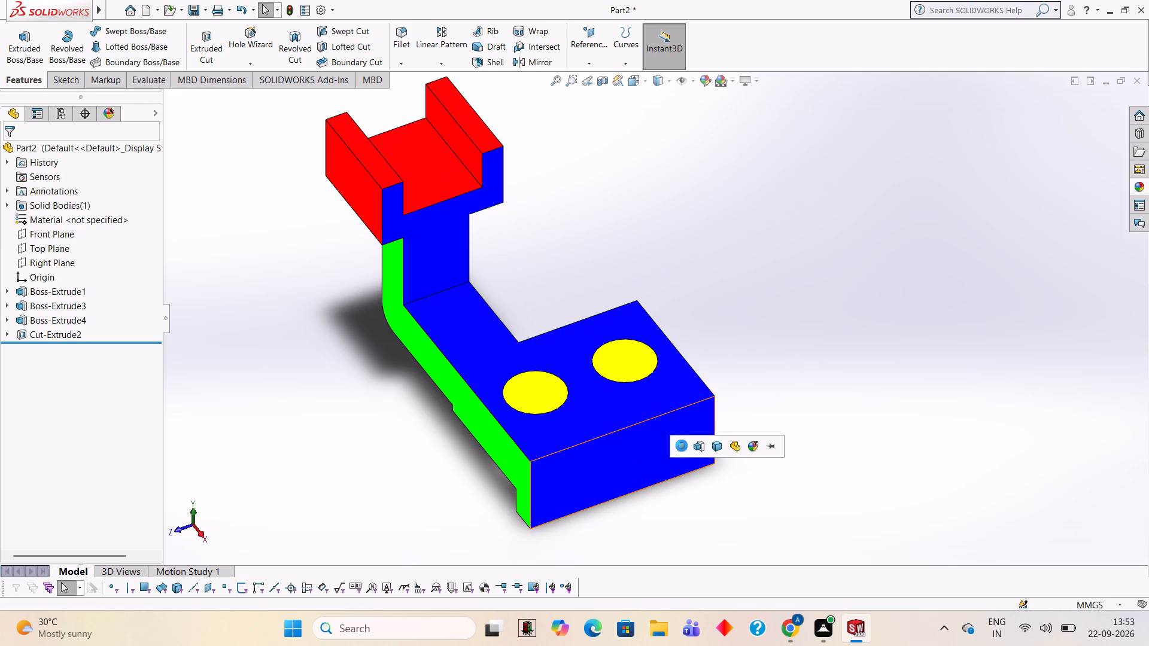
click(682, 446)
Apply the Green LED appearance to the block's stepped side face opposite the long L-shaped side face.
middle_drag(907, 422, 792, 427)
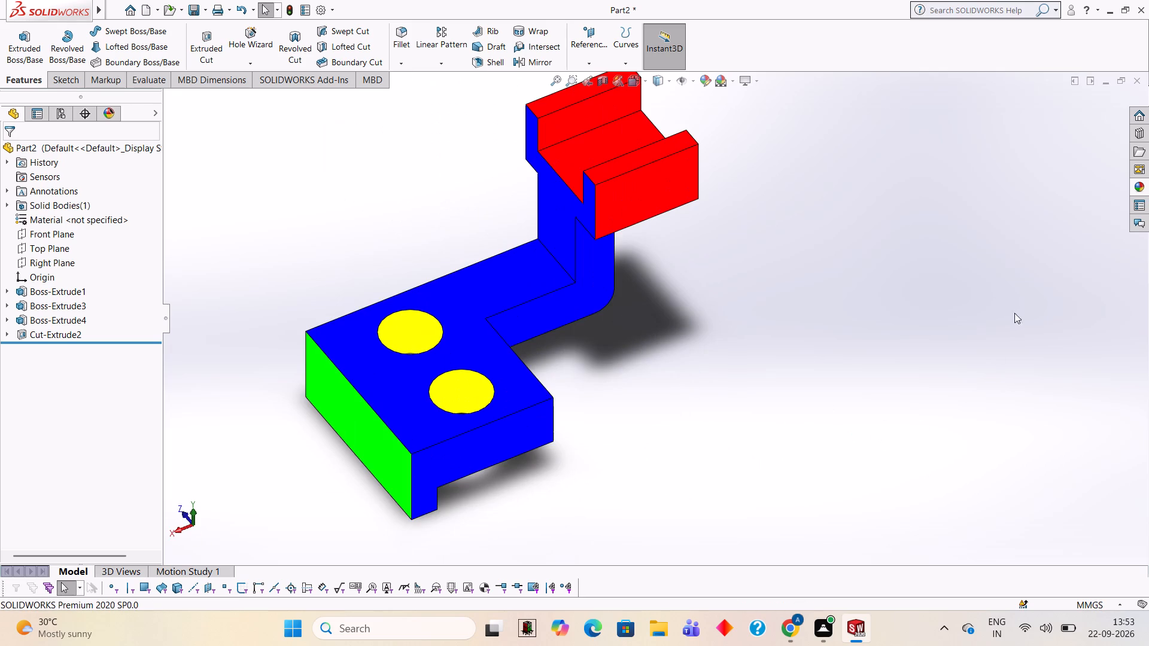
click(1135, 186)
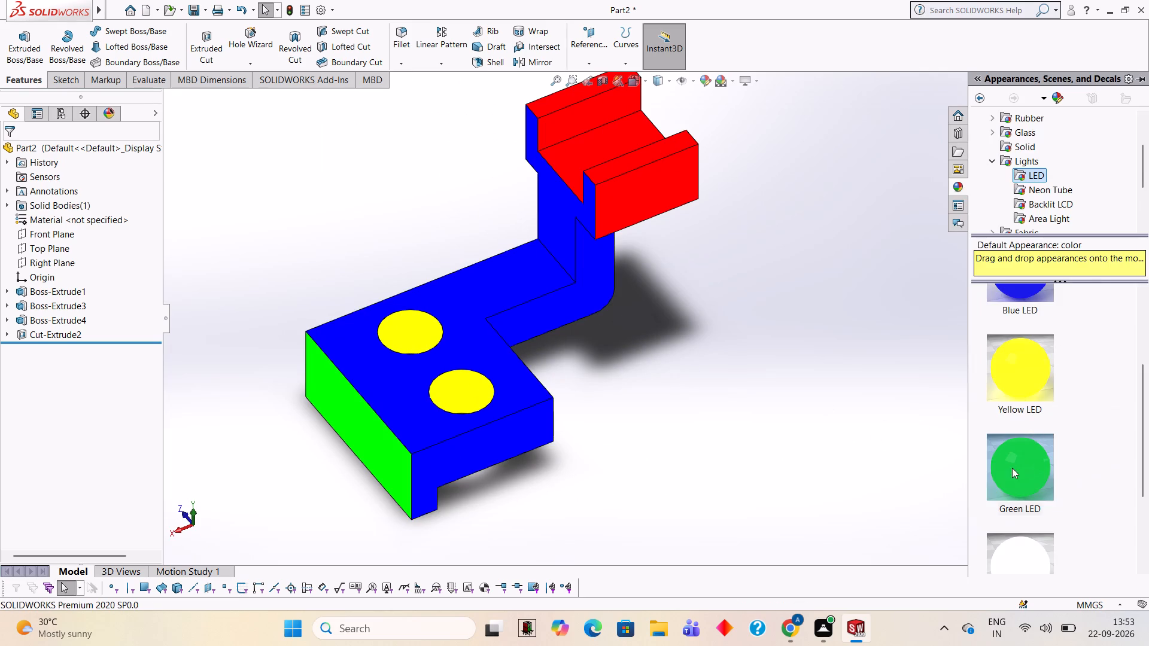
drag(1012, 468, 478, 449)
click(478, 449)
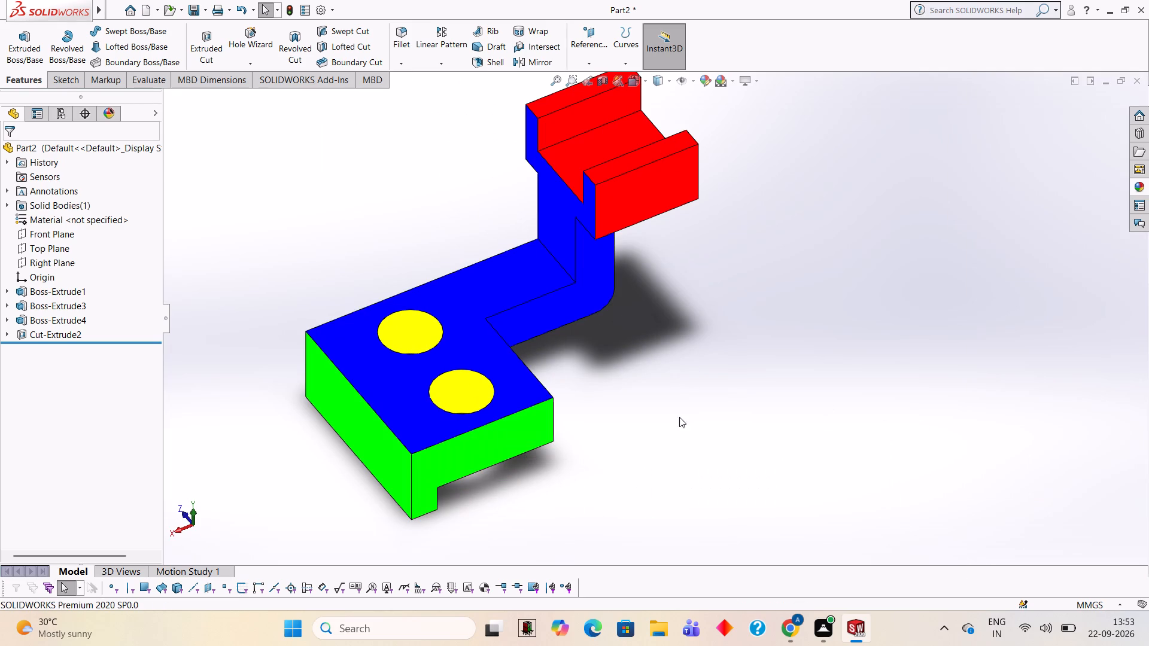
Apply the Green LED appearance to the arm's other L-shaped side face, on the inner-corner side of the block.
middle_drag(703, 362, 622, 359)
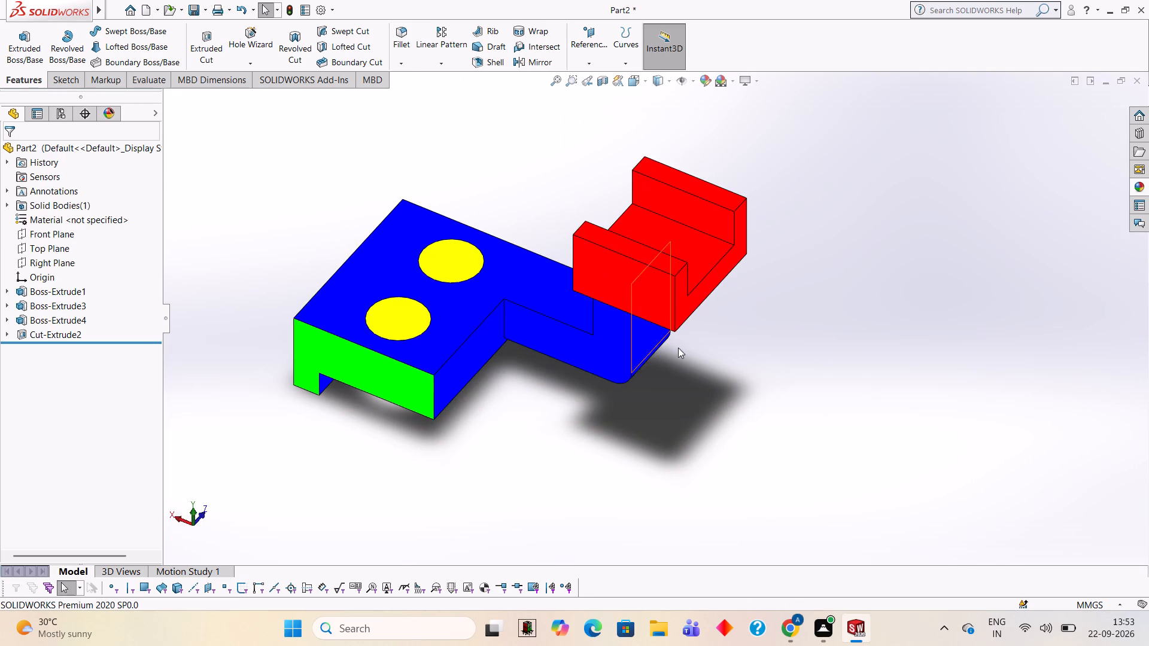
click(1139, 188)
drag(1029, 447, 549, 316)
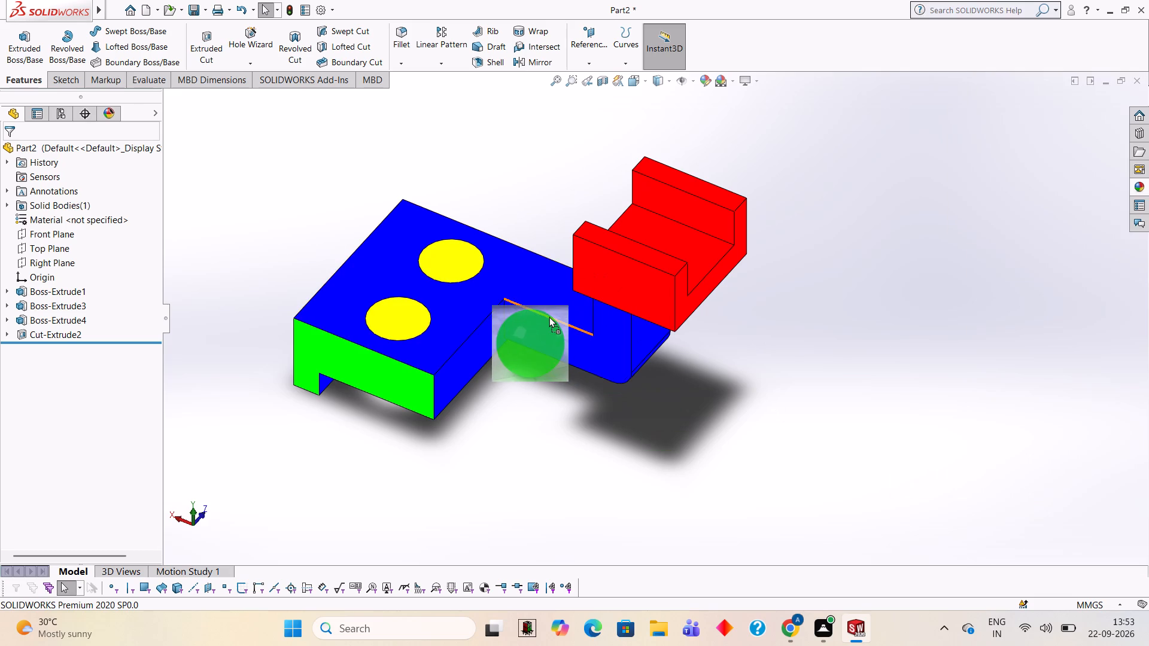
drag(549, 316, 548, 326)
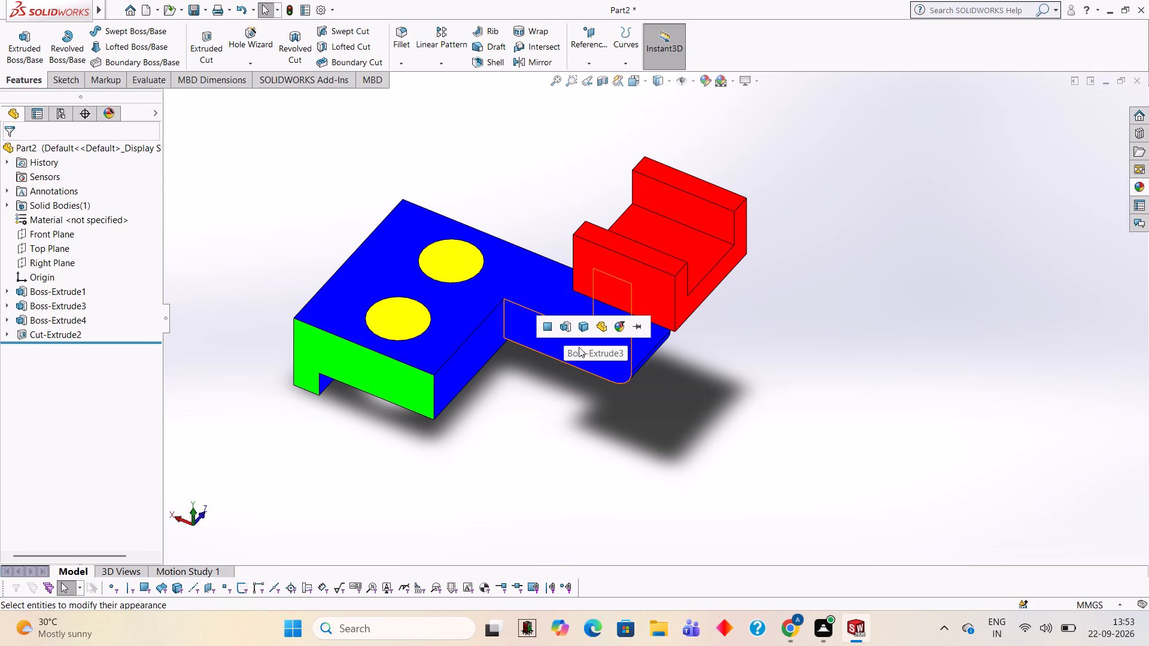
click(552, 324)
Apply the Green LED appearance to the block's shoulder face that meets the side of the arm.
middle_drag(785, 343, 738, 291)
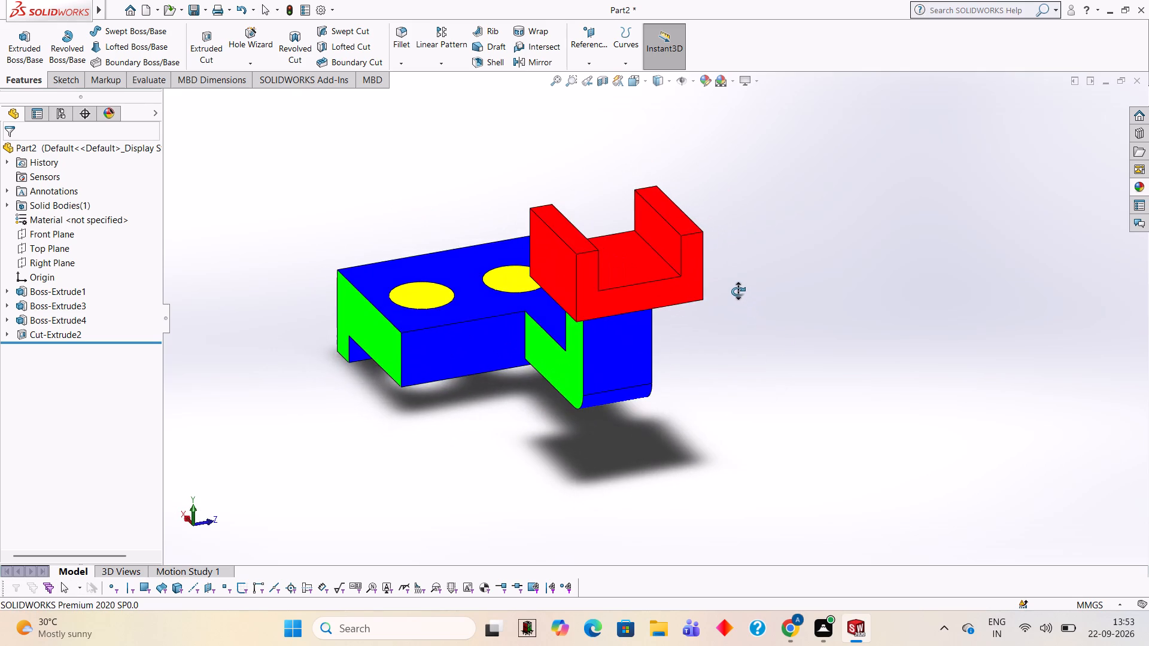
middle_drag(738, 291, 797, 327)
click(1146, 186)
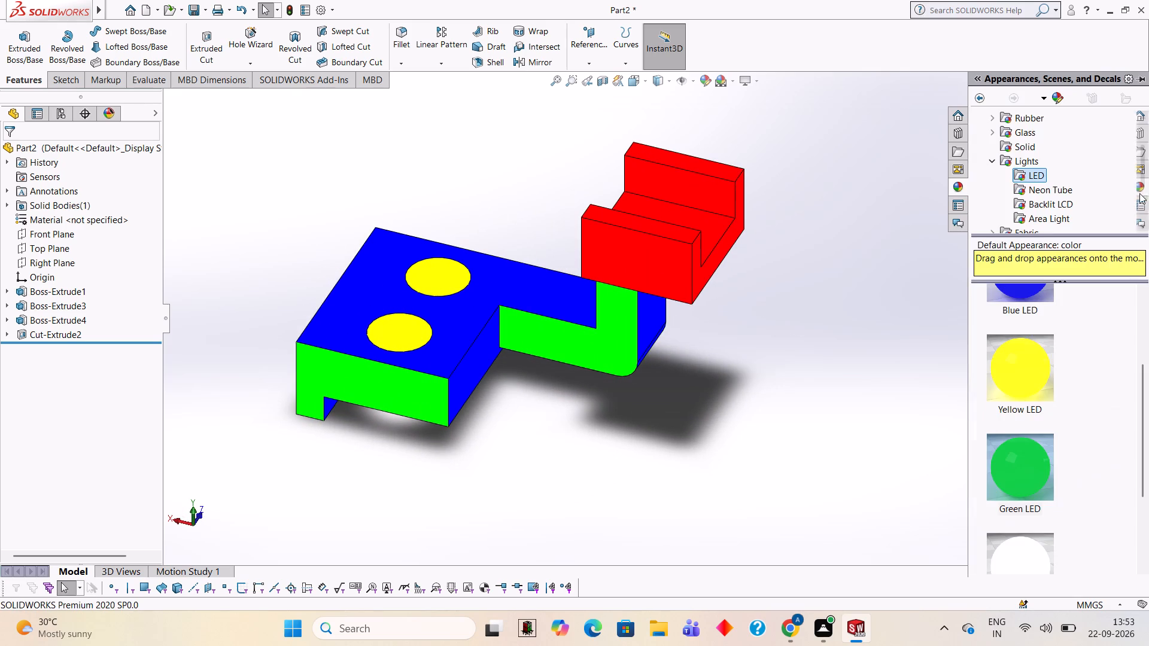
drag(1020, 479, 486, 386)
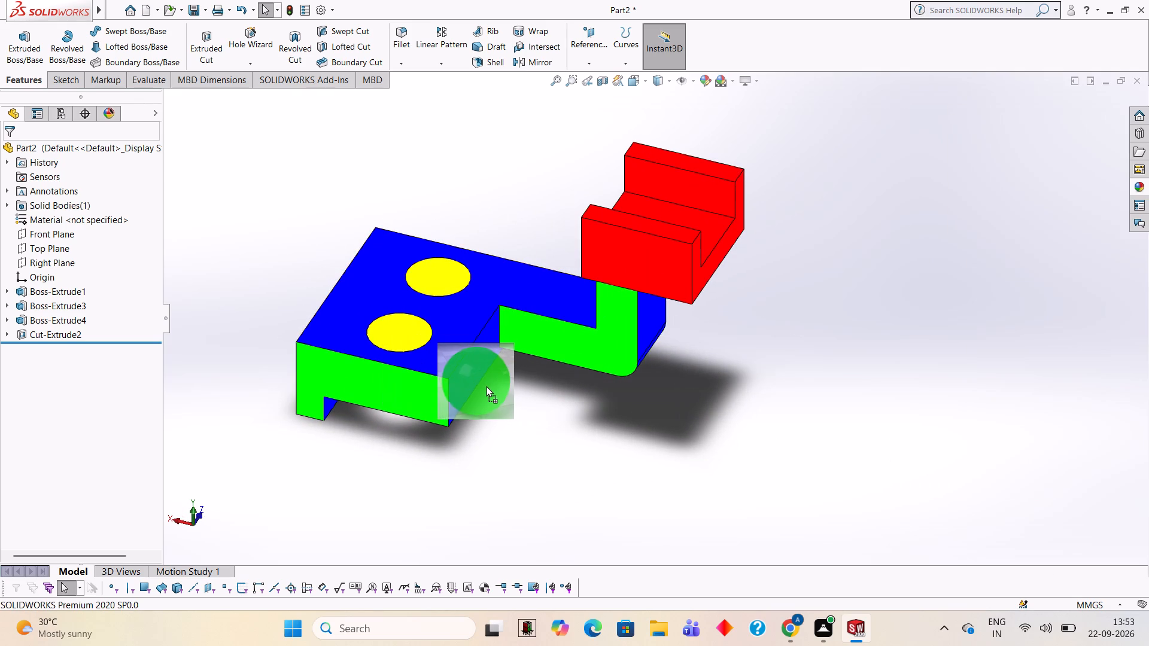
drag(486, 386, 478, 382)
click(475, 381)
Apply the Green LED appearance to the vertical outer face of the upturned arm below the fork.
middle_drag(735, 367, 736, 368)
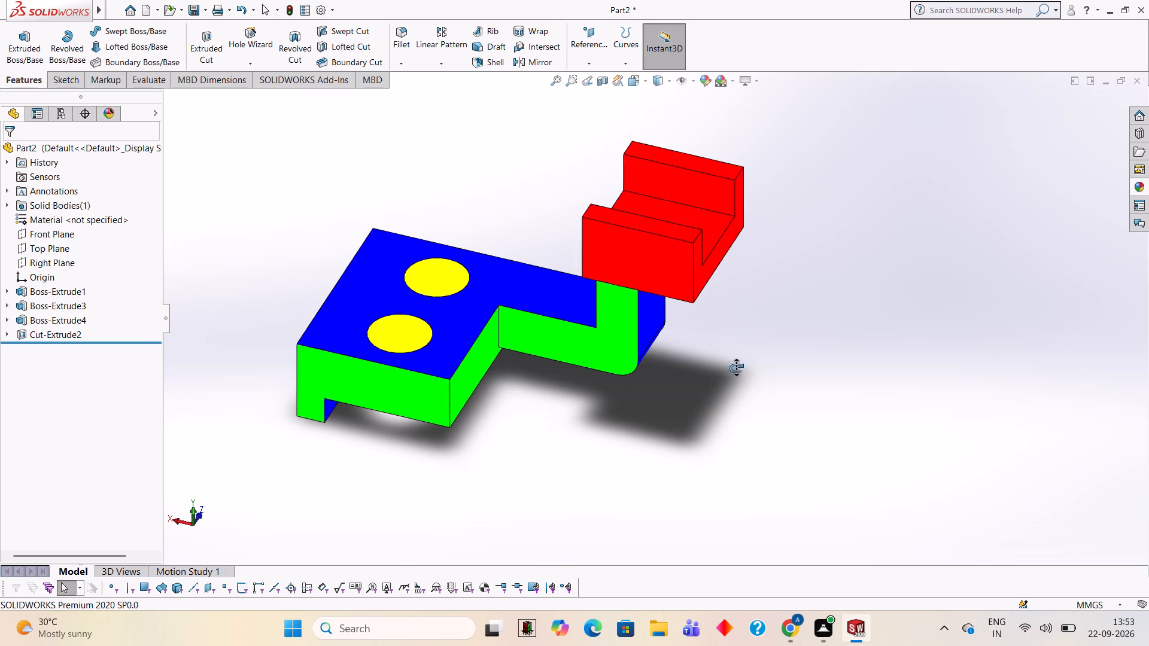
middle_drag(736, 368, 677, 308)
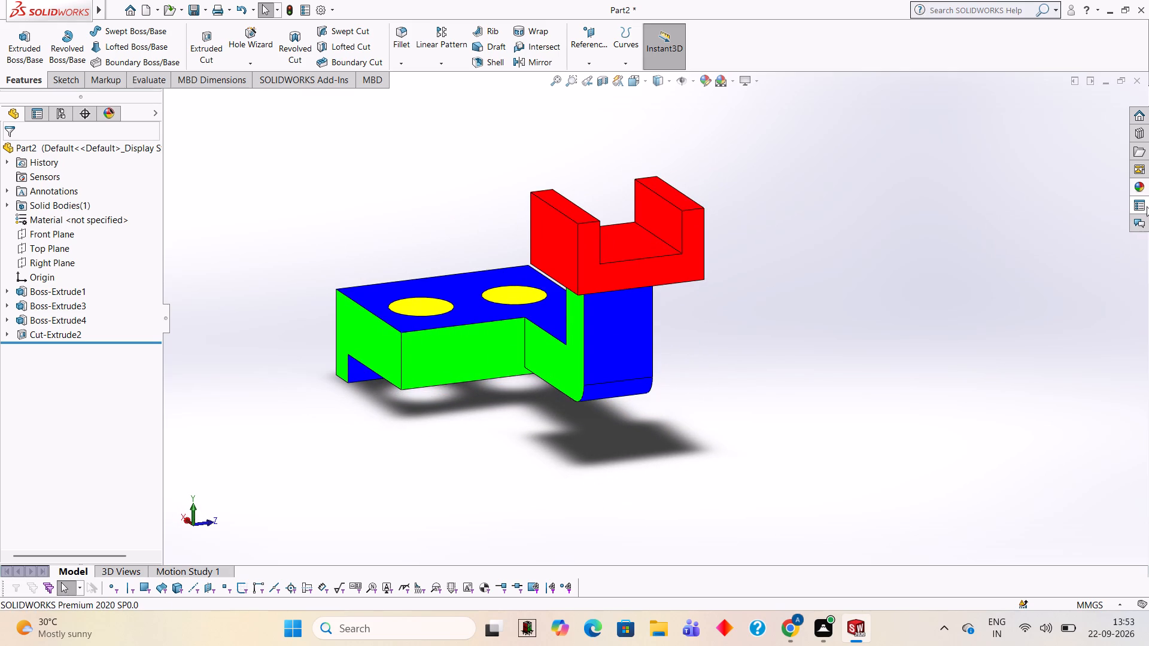
click(1139, 190)
drag(1026, 458, 636, 360)
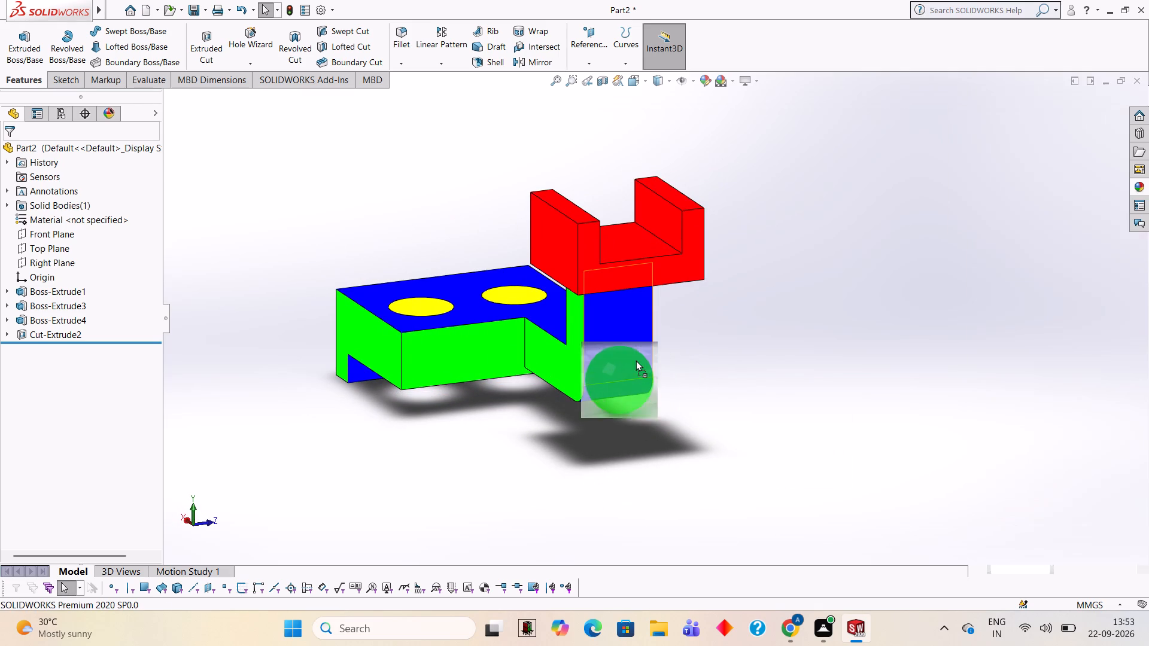
drag(636, 360, 639, 334)
click(635, 334)
Apply the Green LED appearance to the rounded outer bend face at the bottom of the upturned arm.
middle_drag(656, 395, 677, 295)
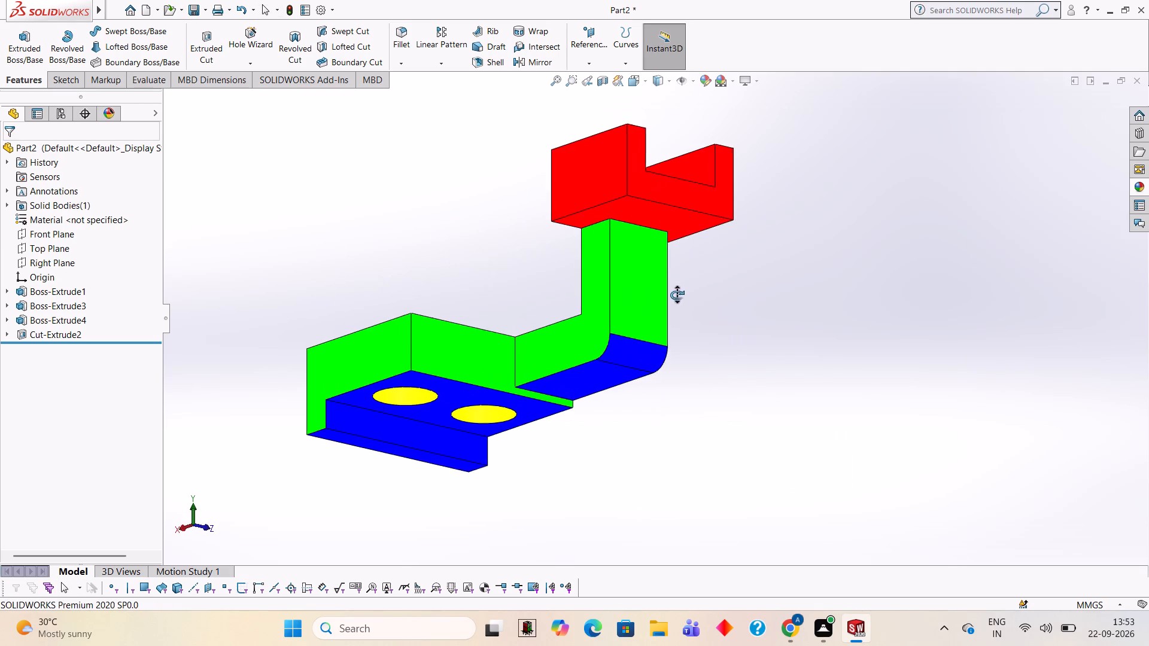
middle_drag(677, 295, 679, 283)
middle_drag(724, 321, 779, 419)
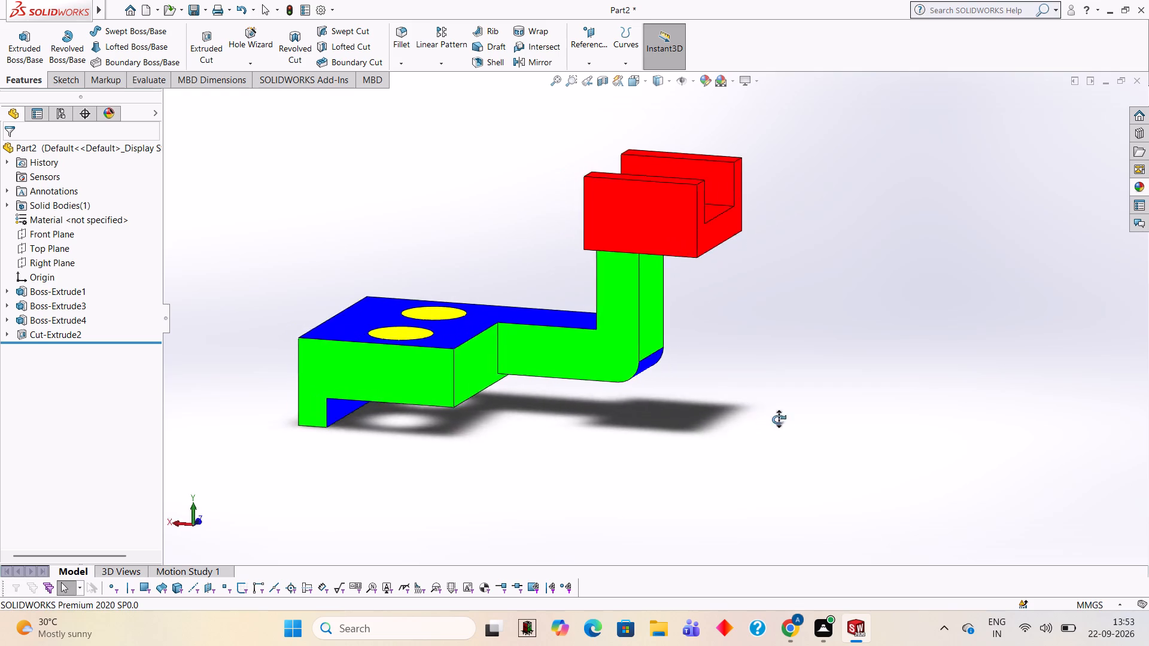
middle_drag(779, 419, 703, 397)
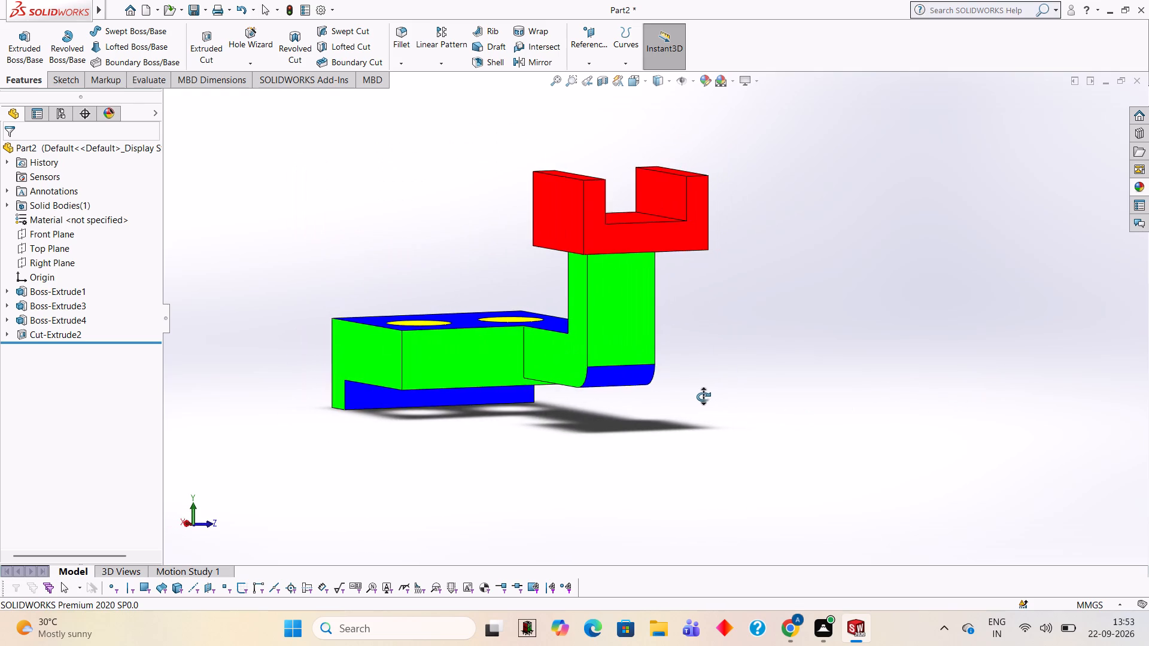
middle_drag(703, 397, 699, 325)
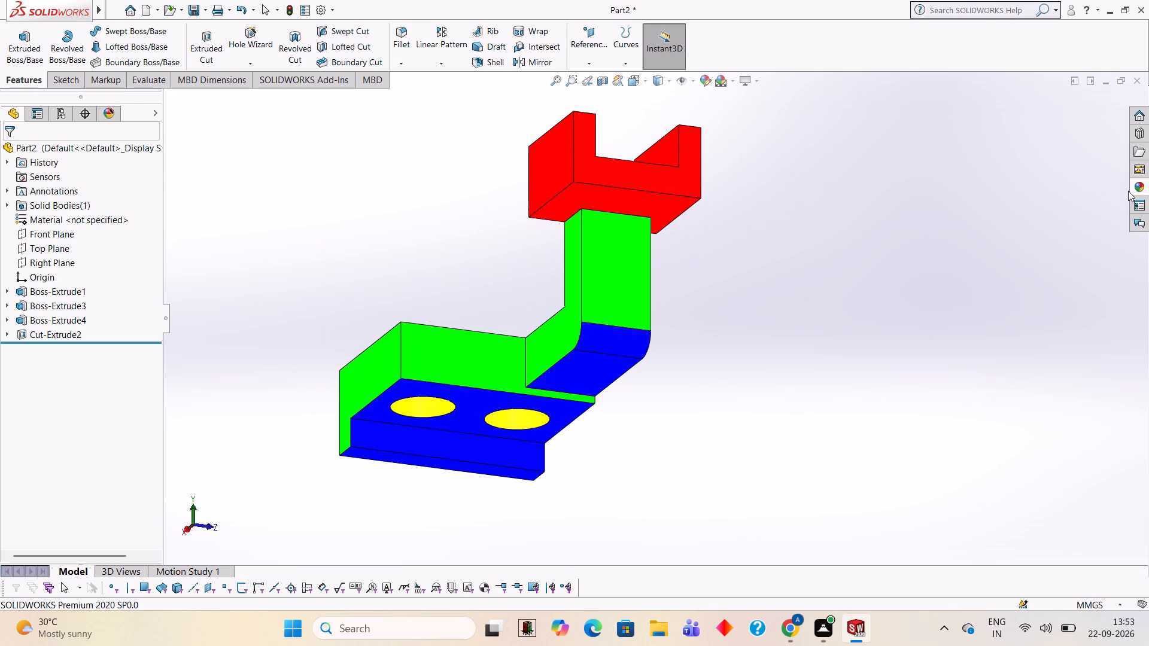
click(1143, 184)
drag(1019, 456, 607, 336)
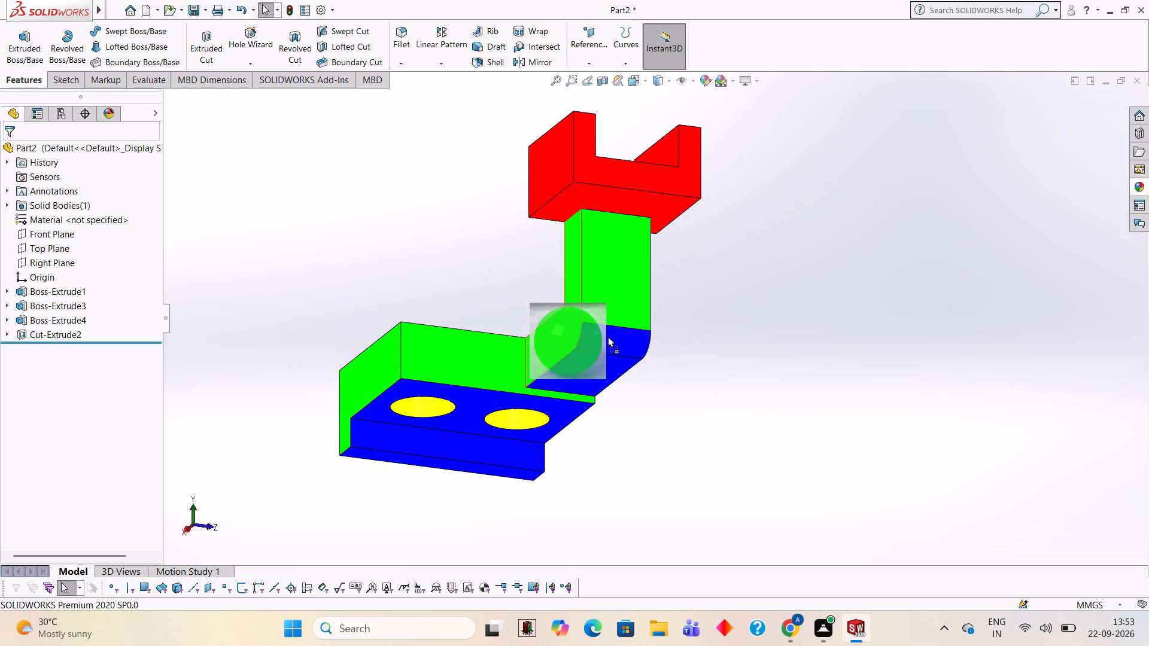
drag(607, 336, 625, 336)
click(622, 336)
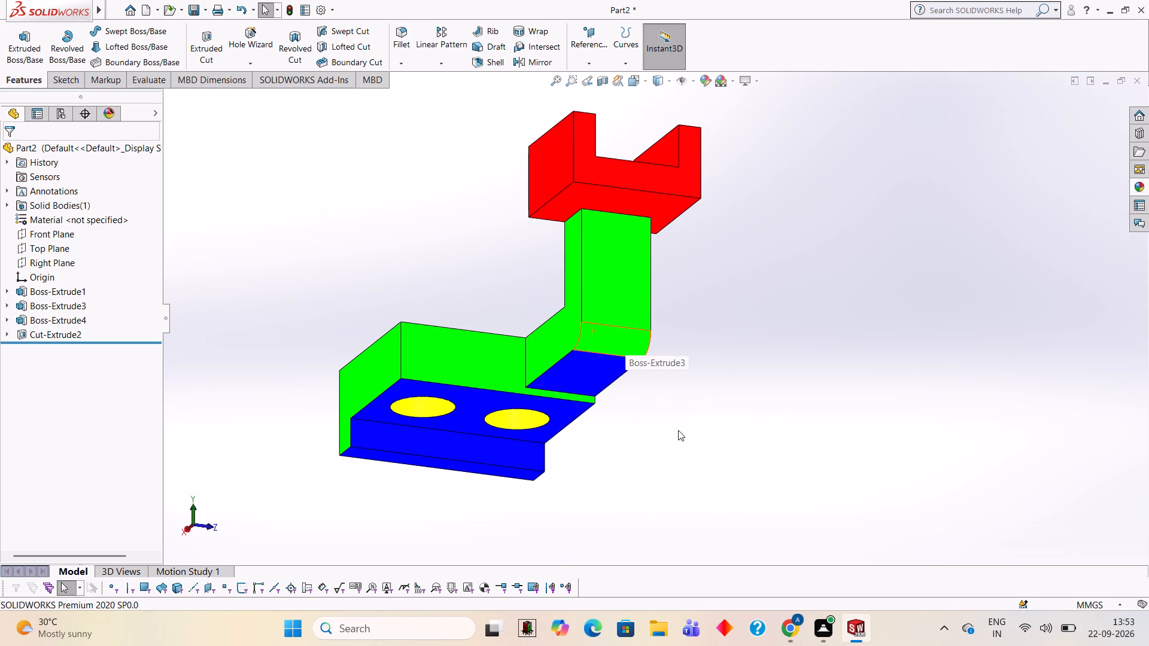
Examine the coloured part from all sides, including its underside, and look through the available LED appearances.
middle_drag(706, 348, 639, 424)
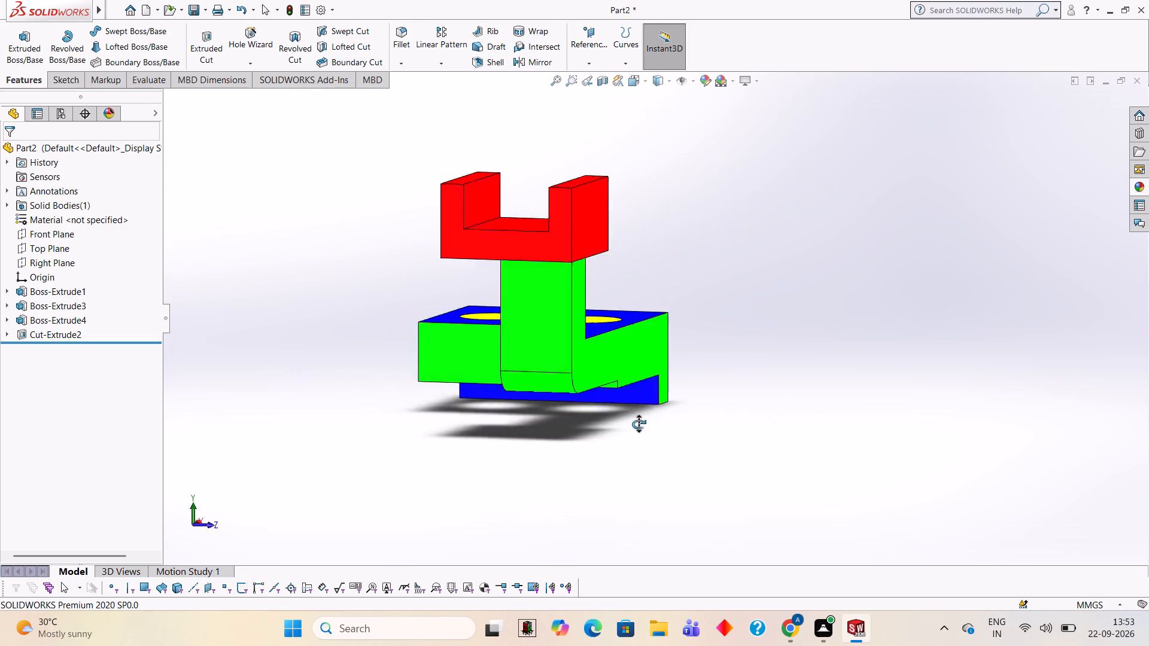
middle_drag(639, 424, 697, 288)
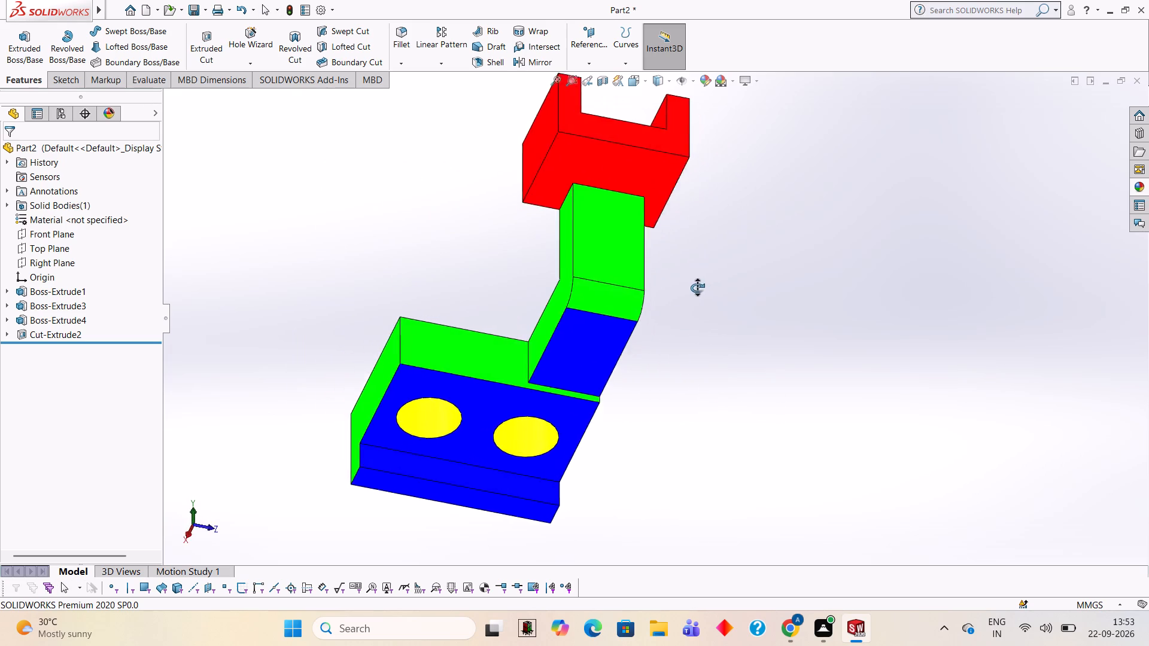
middle_drag(697, 288, 813, 434)
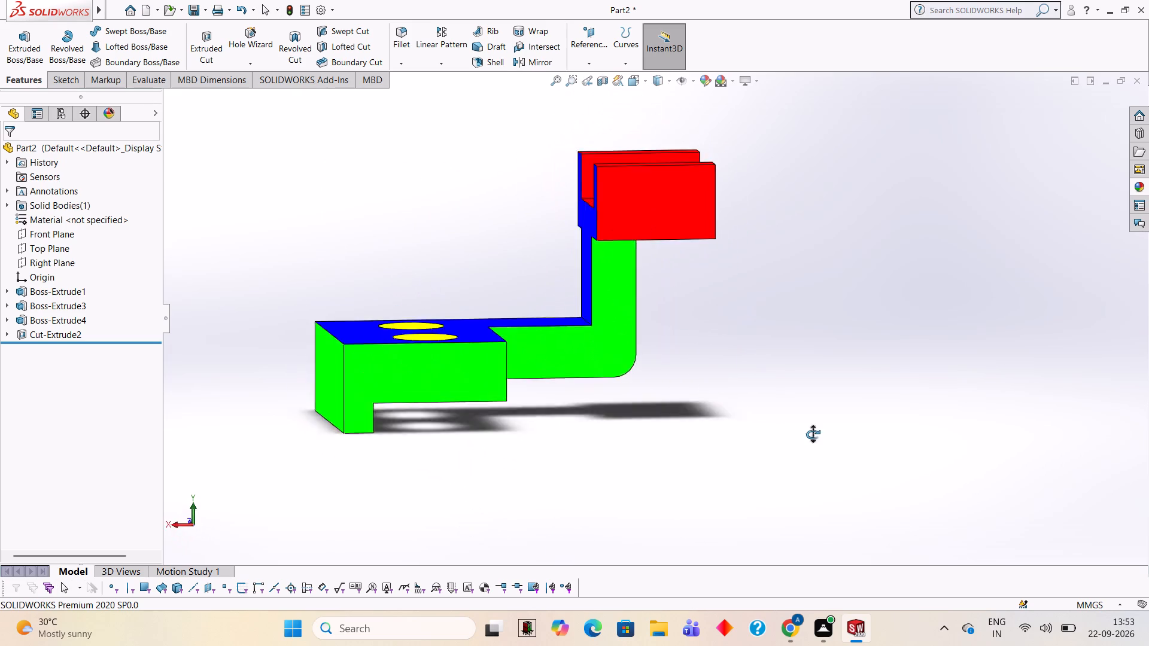
middle_drag(813, 434, 999, 470)
scroll(867, 364, up, 1)
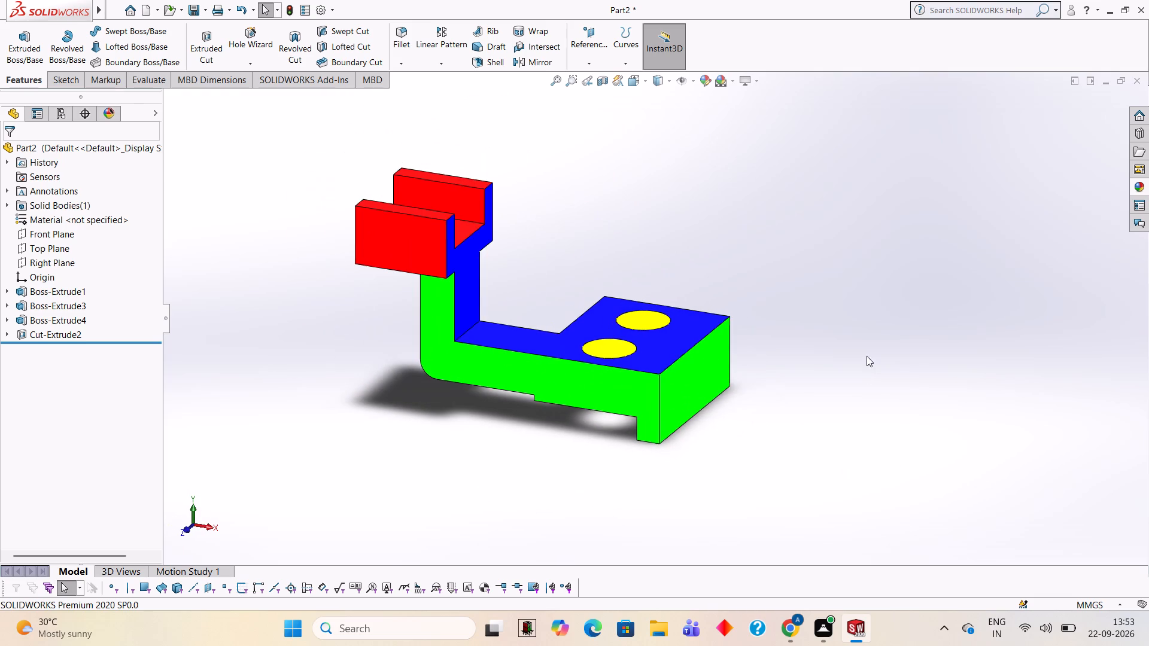
middle_drag(841, 303, 816, 373)
scroll(808, 371, up, 2)
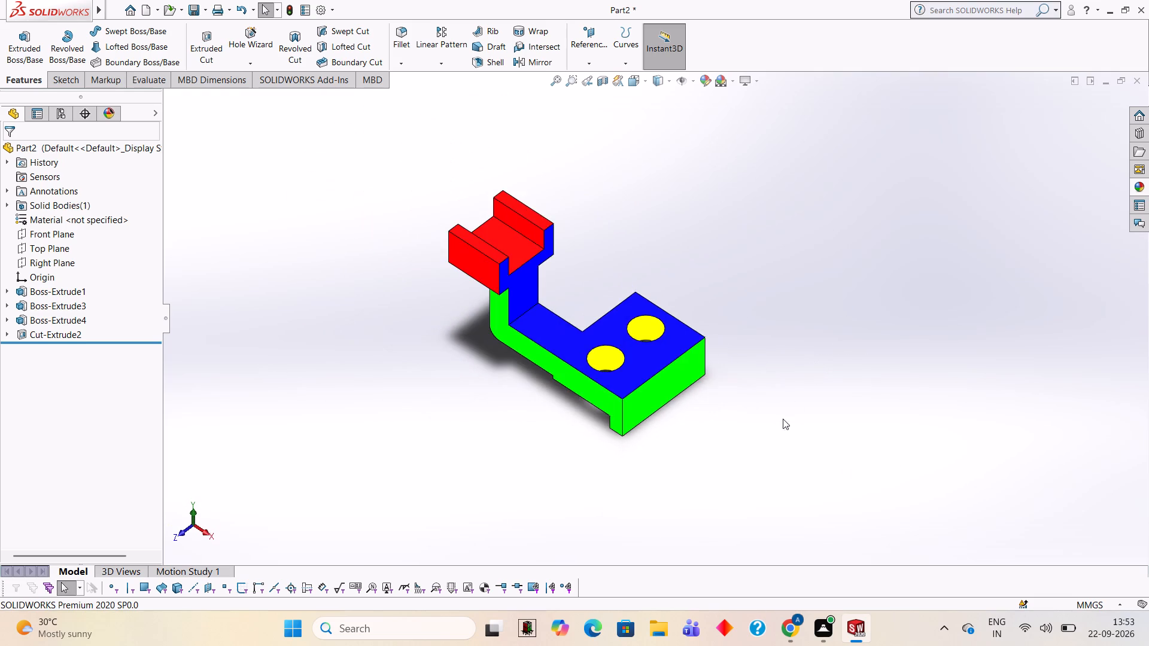
middle_drag(783, 419, 792, 403)
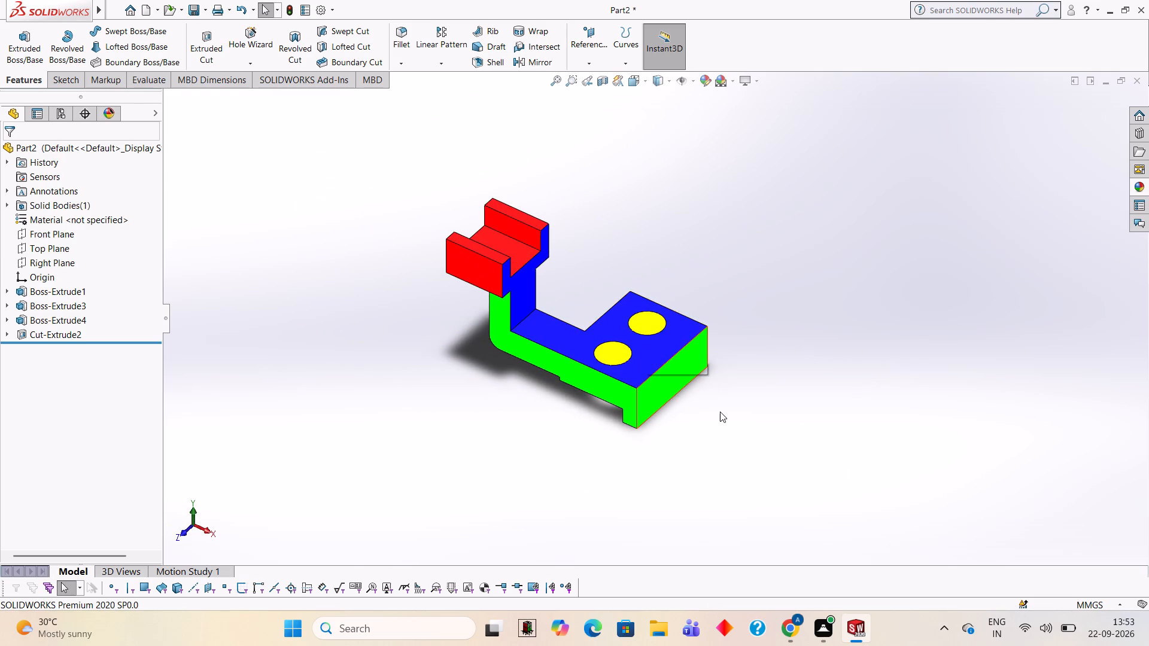
click(1144, 186)
scroll(1013, 431, down, 4)
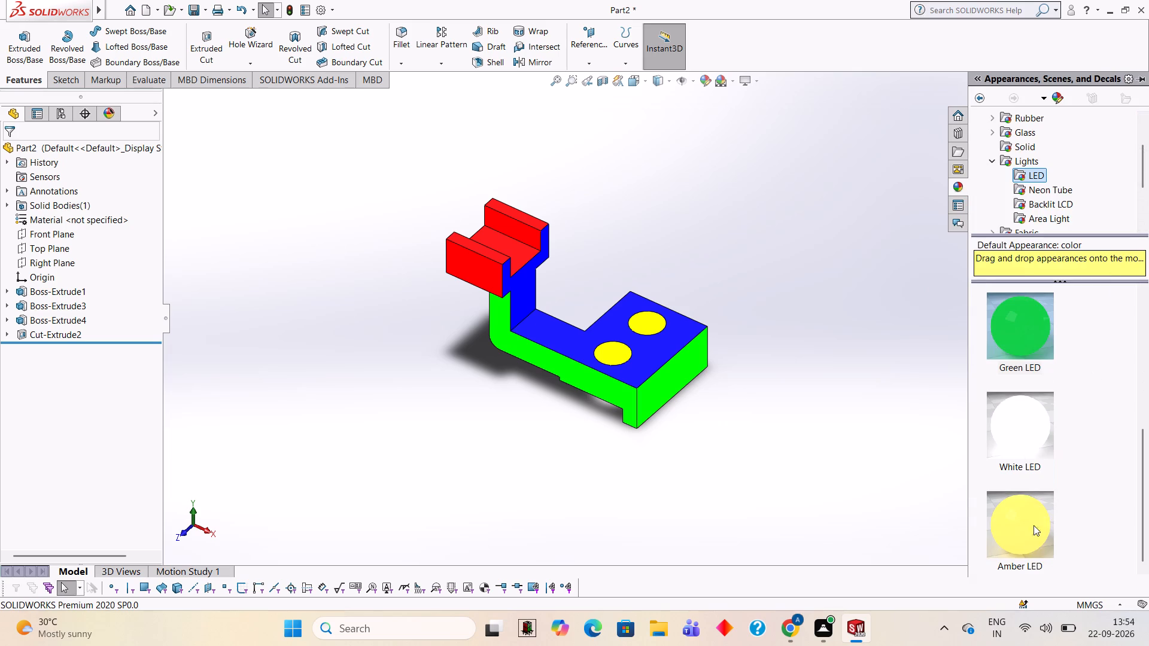
scroll(1019, 429, up, 4)
click(759, 236)
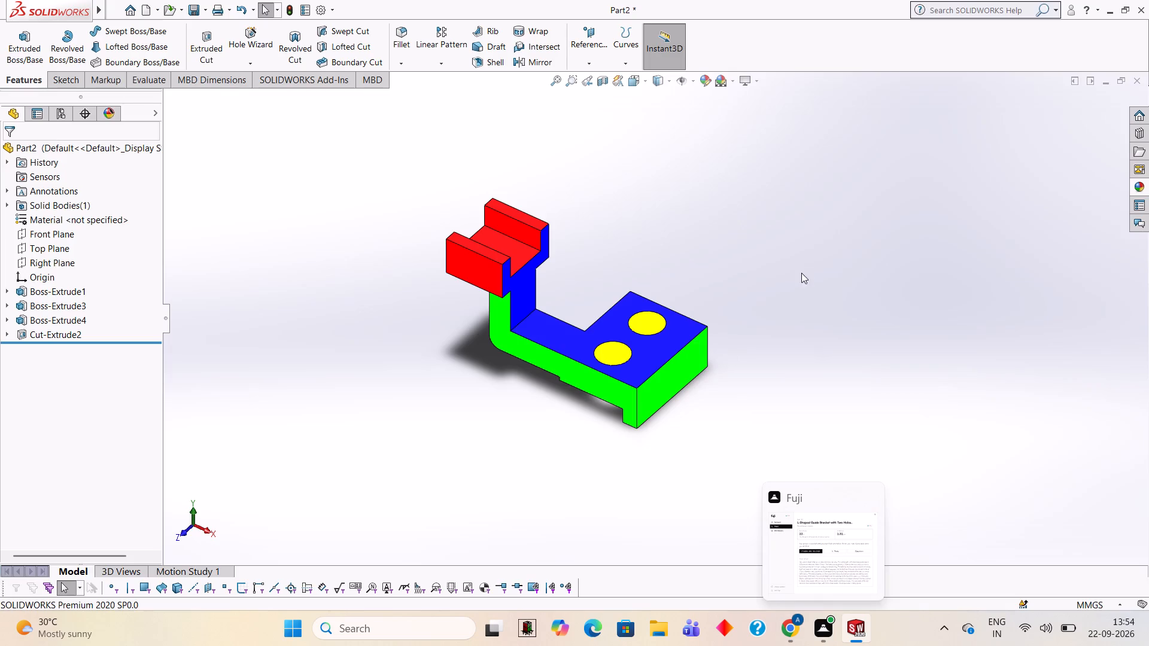
middle_drag(694, 287, 531, 308)
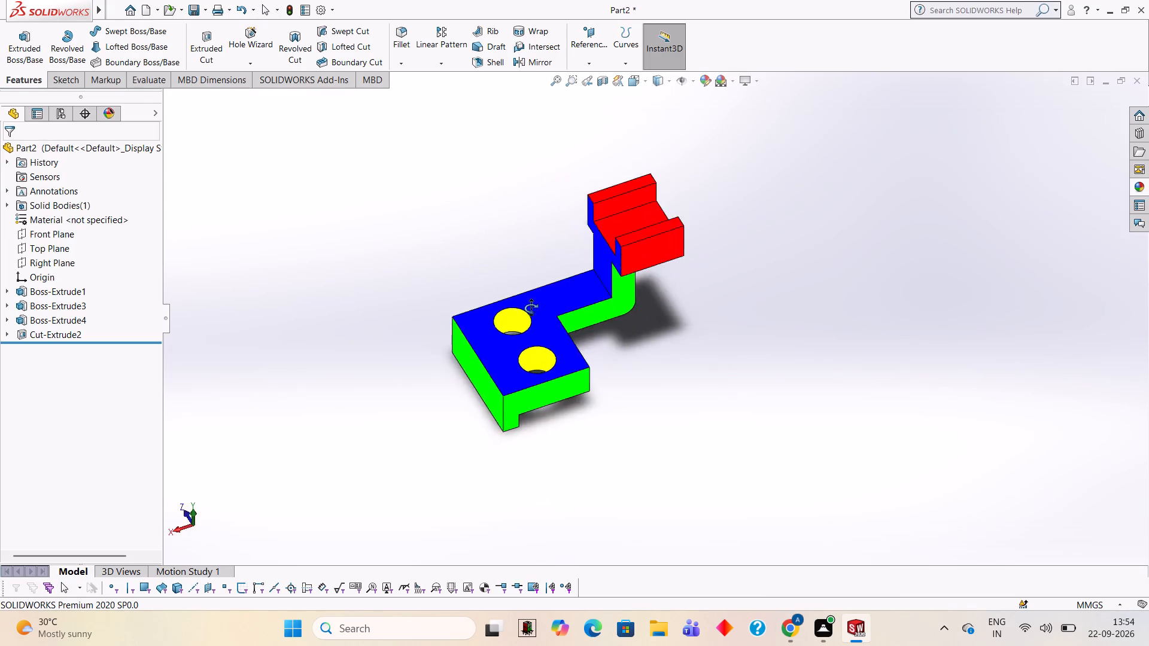
middle_drag(531, 308, 618, 385)
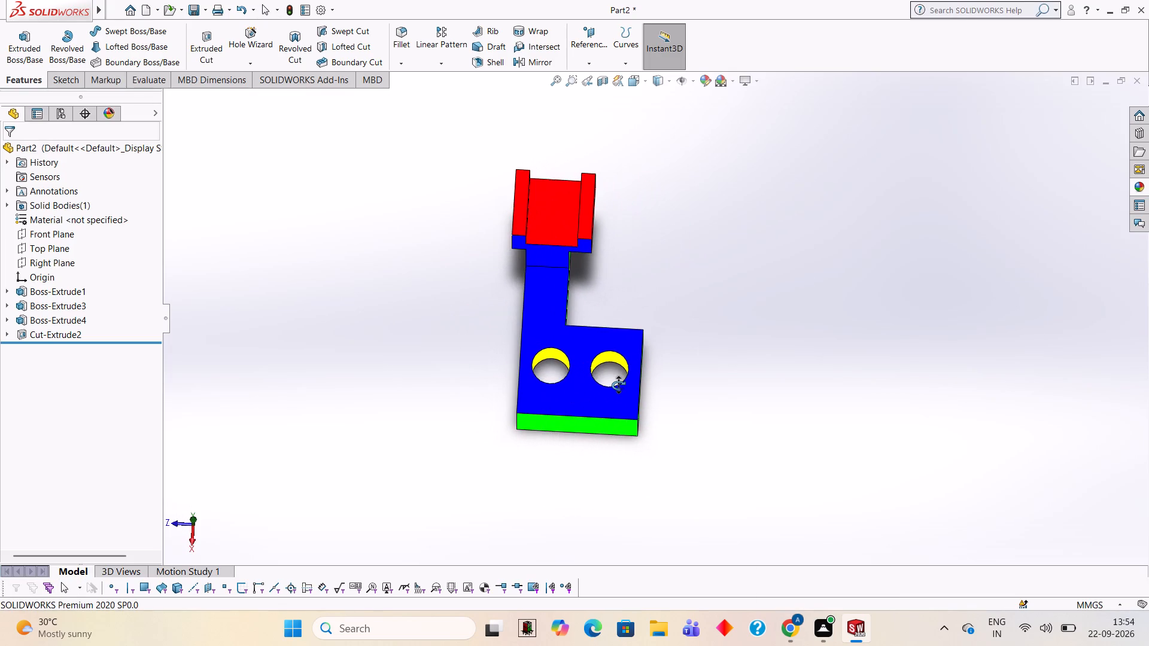
middle_drag(618, 385, 736, 252)
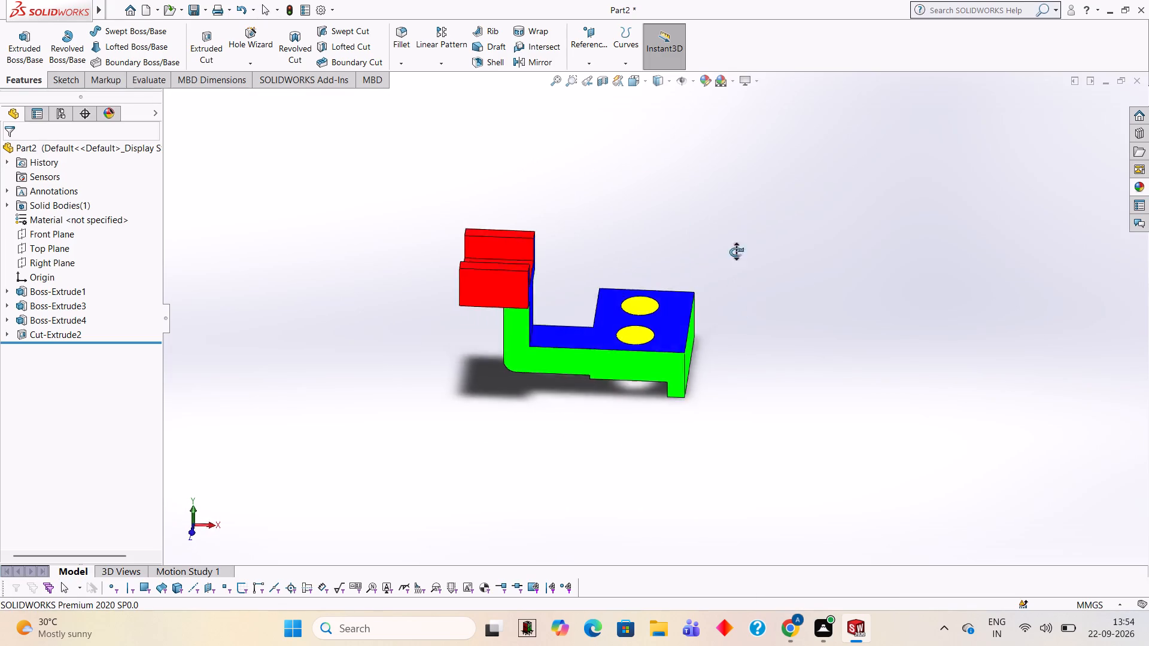
Examine the coloured bracket from all sides, including its underside, the fork and the two holes.
middle_drag(736, 252, 689, 276)
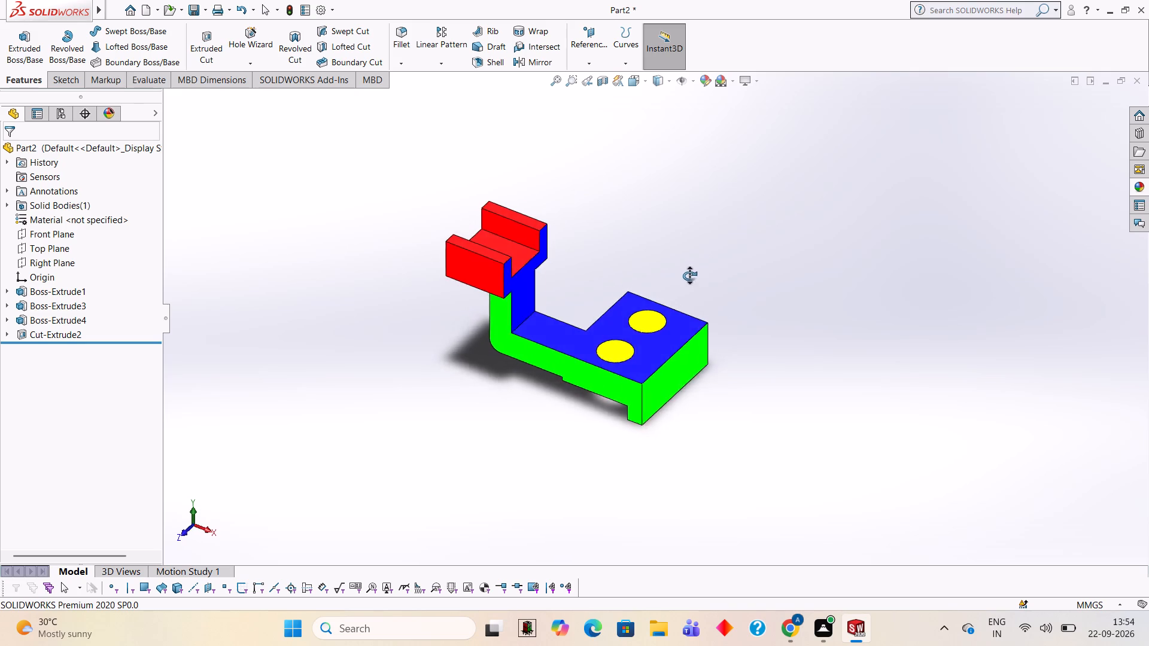
middle_drag(689, 276, 681, 271)
scroll(729, 339, up, 1)
scroll(591, 440, down, 1)
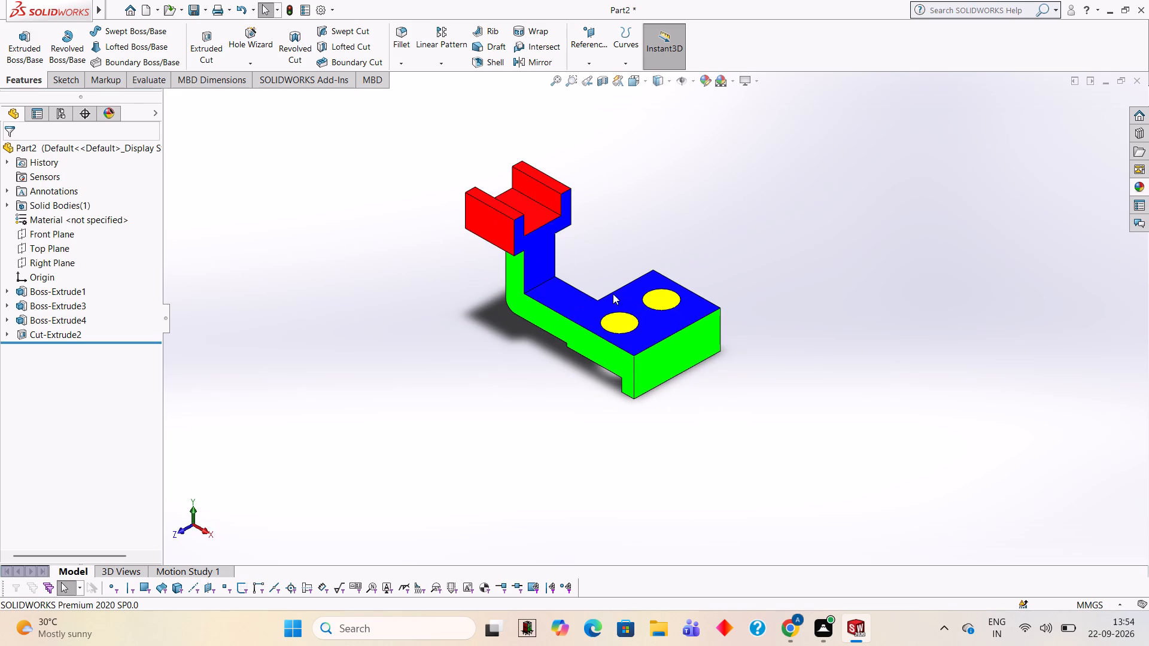
scroll(611, 166, down, 1)
scroll(604, 170, up, 1)
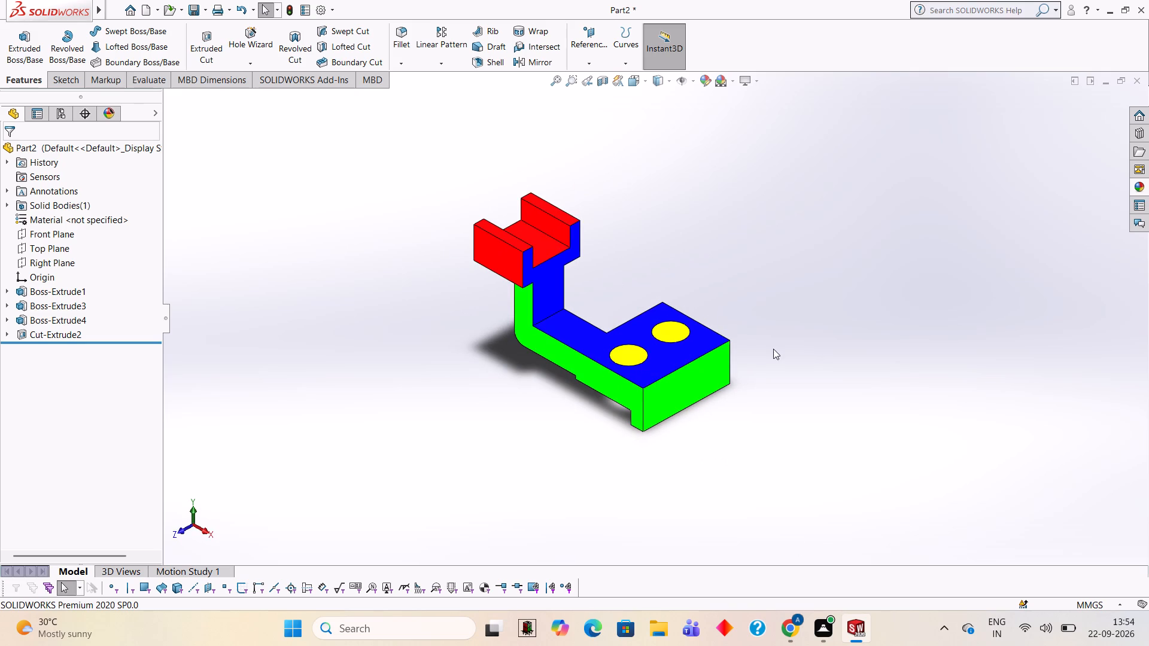
scroll(607, 260, down, 1)
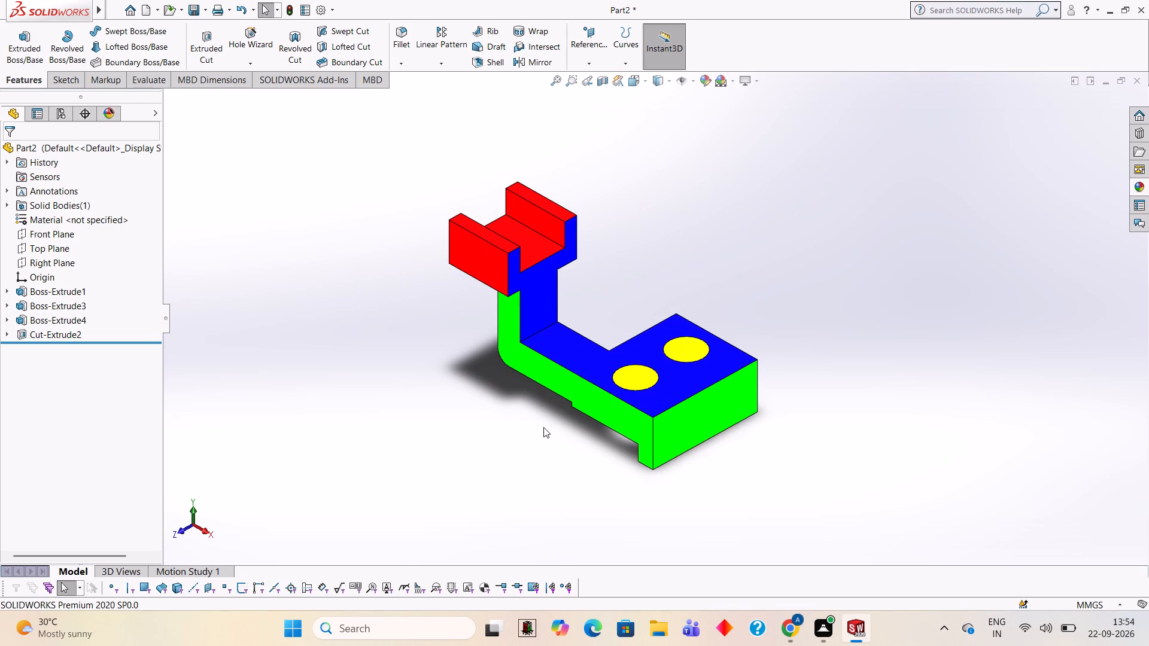
scroll(576, 418, down, 1)
scroll(569, 403, up, 1)
scroll(640, 239, down, 1)
scroll(640, 239, up, 1)
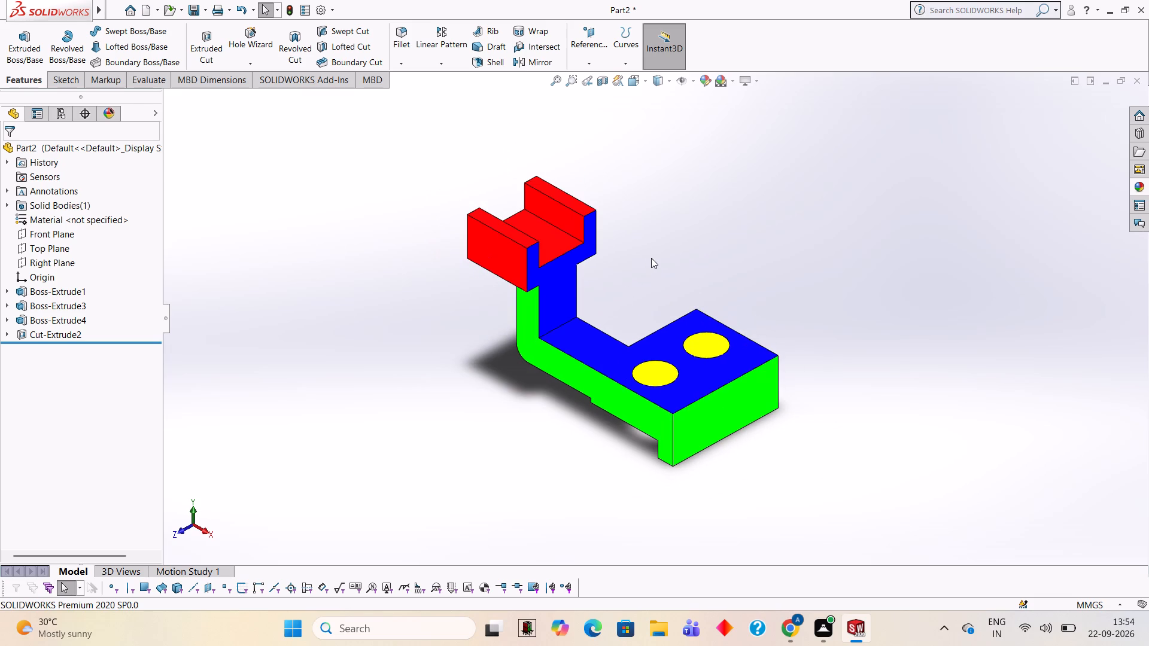
scroll(634, 243, down, 1)
scroll(636, 237, up, 1)
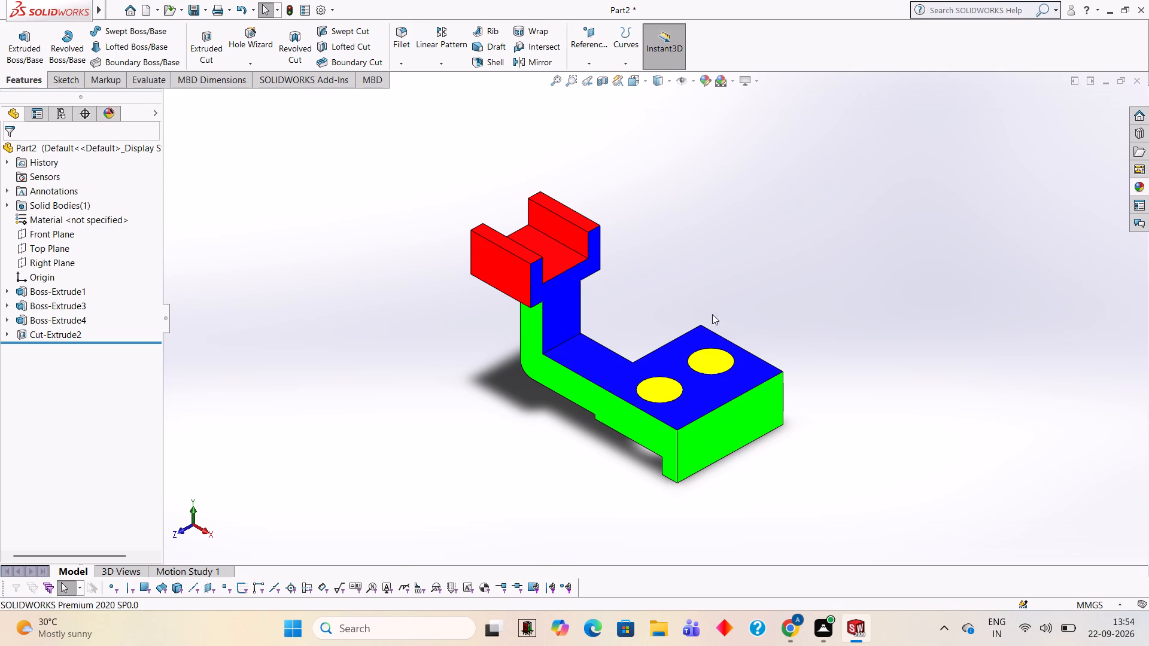
middle_drag(795, 264, 923, 200)
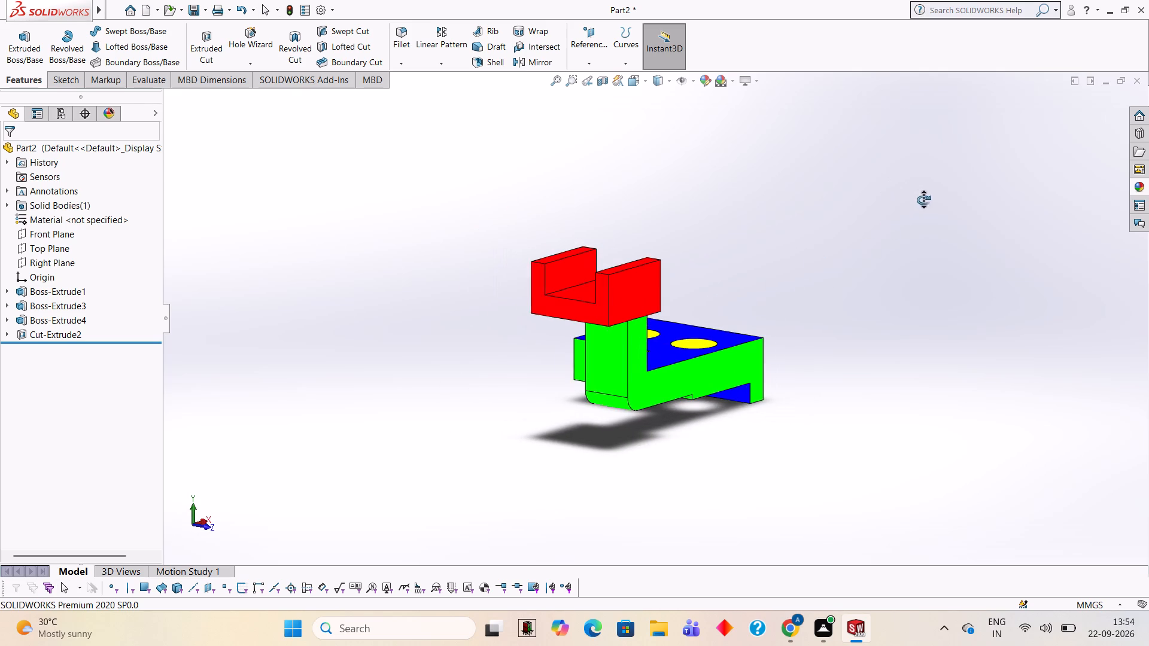
middle_drag(923, 200, 924, 200)
middle_drag(644, 451, 774, 363)
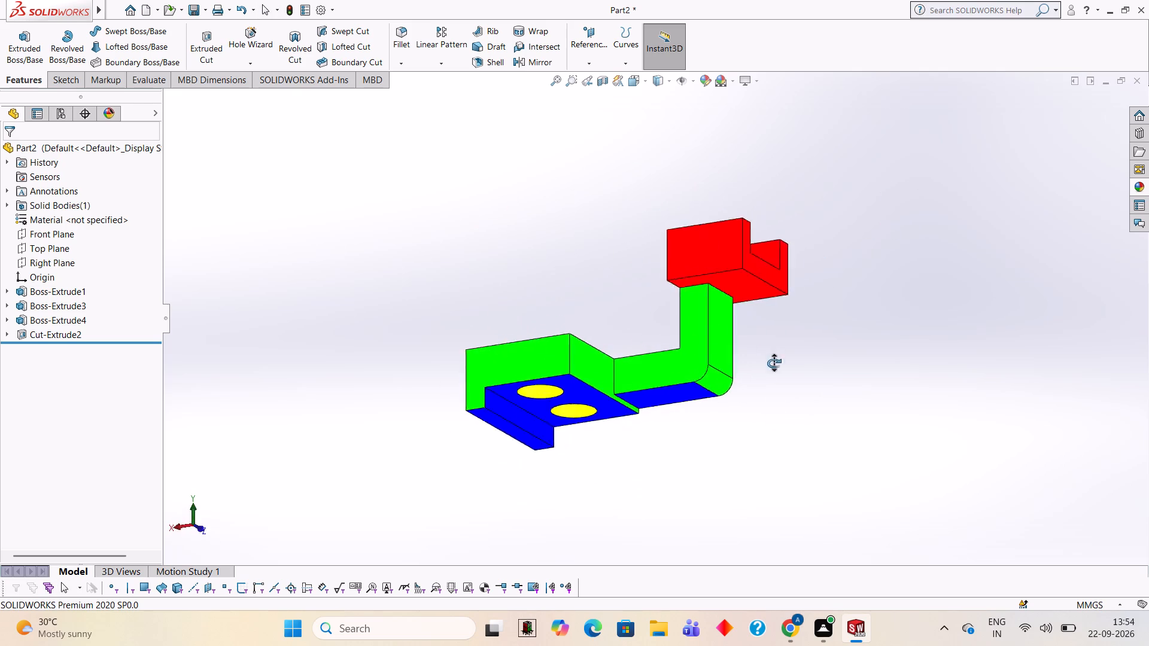
middle_drag(774, 363, 580, 523)
middle_drag(858, 443, 791, 450)
scroll(604, 441, up, 1)
middle_drag(604, 438, 618, 439)
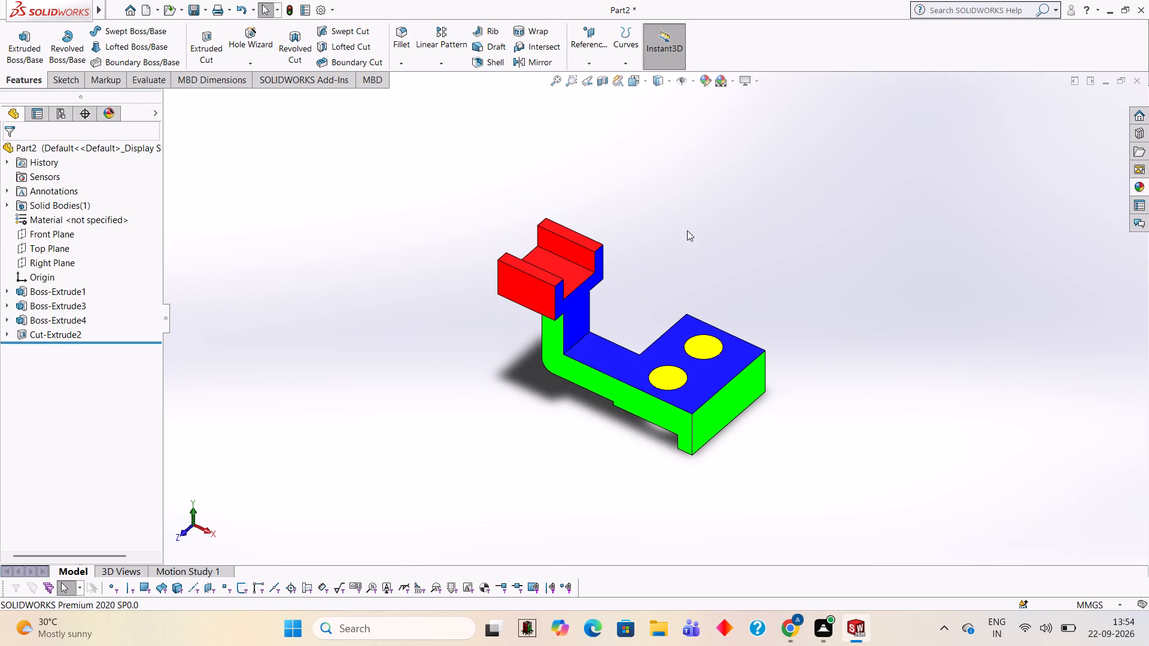
scroll(647, 243, down, 1)
scroll(636, 304, up, 1)
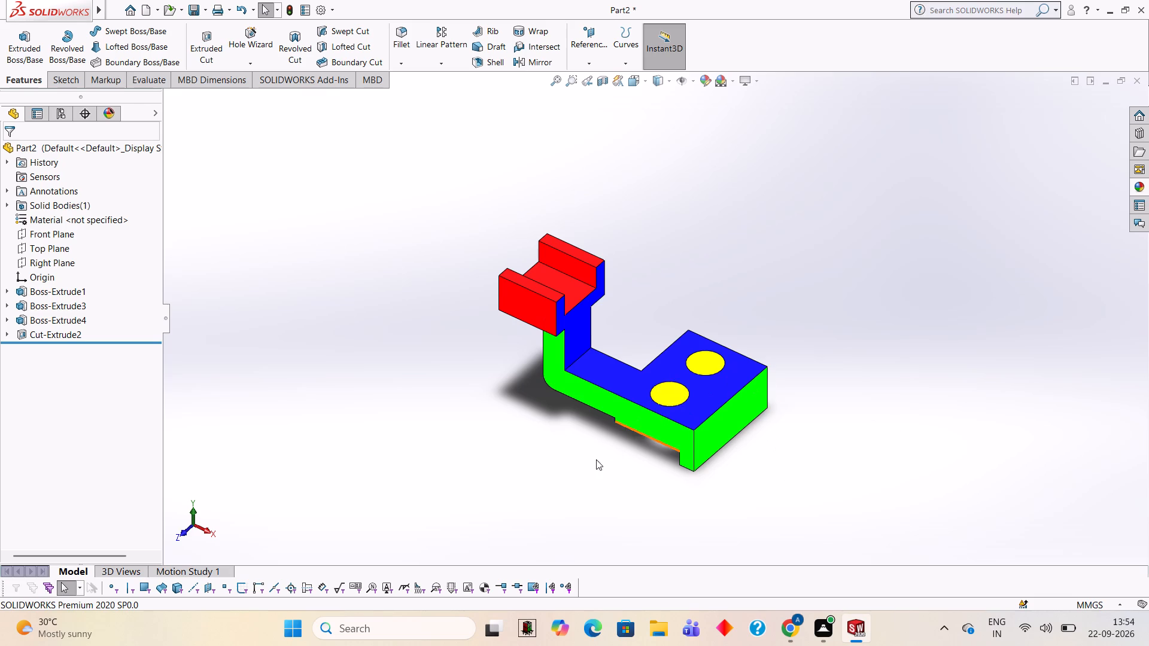
scroll(608, 454, down, 1)
scroll(608, 453, up, 1)
scroll(669, 304, down, 1)
scroll(666, 304, up, 1)
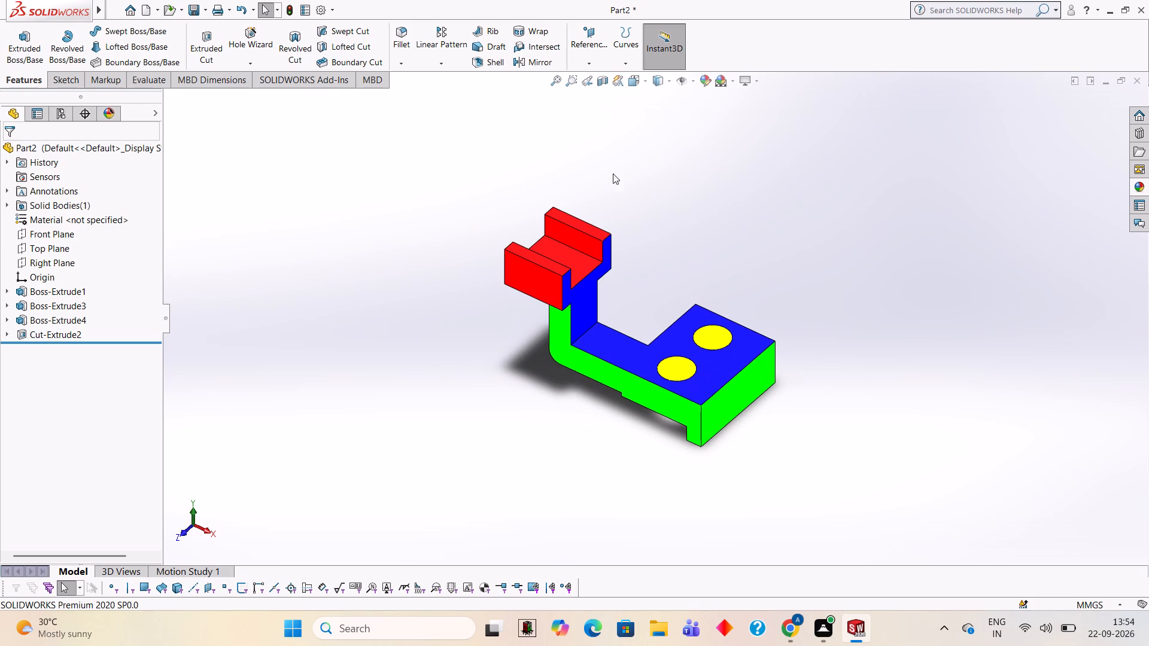
scroll(572, 184, down, 1)
scroll(567, 184, up, 1)
scroll(773, 477, down, 1)
scroll(752, 467, up, 1)
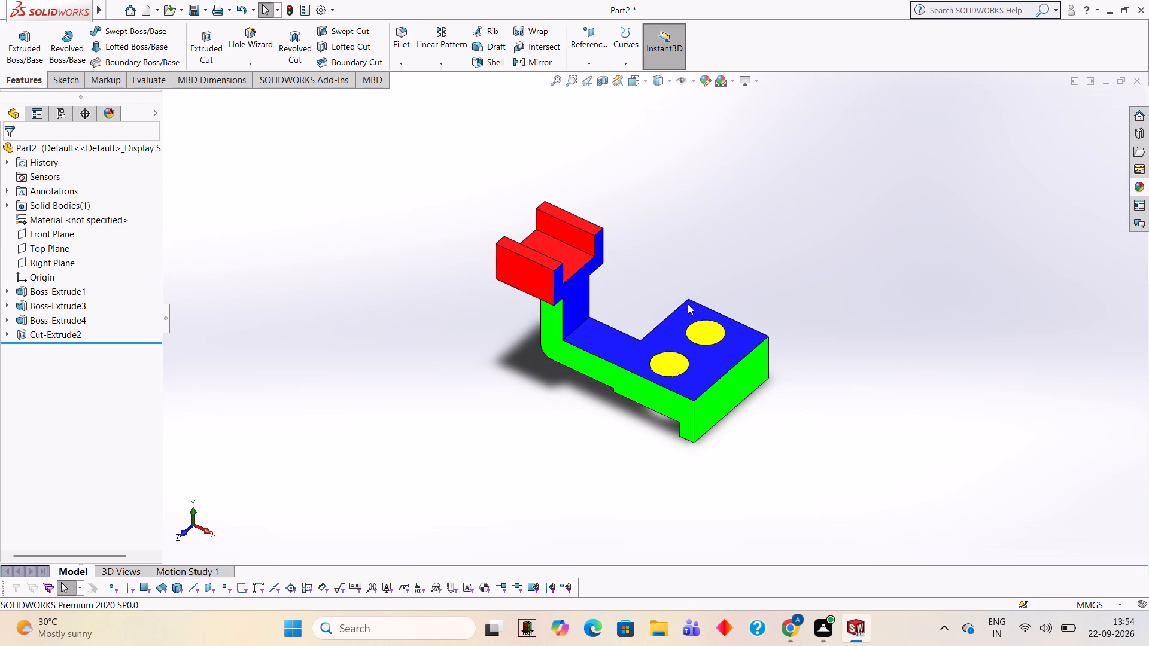
scroll(592, 243, down, 1)
scroll(592, 243, up, 1)
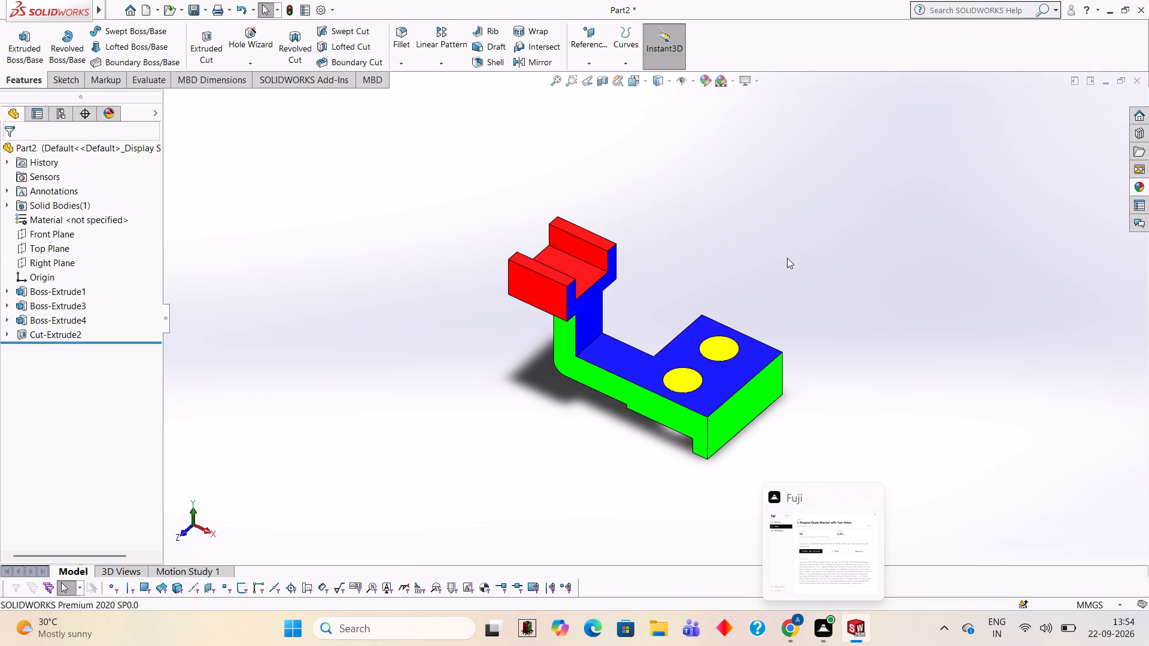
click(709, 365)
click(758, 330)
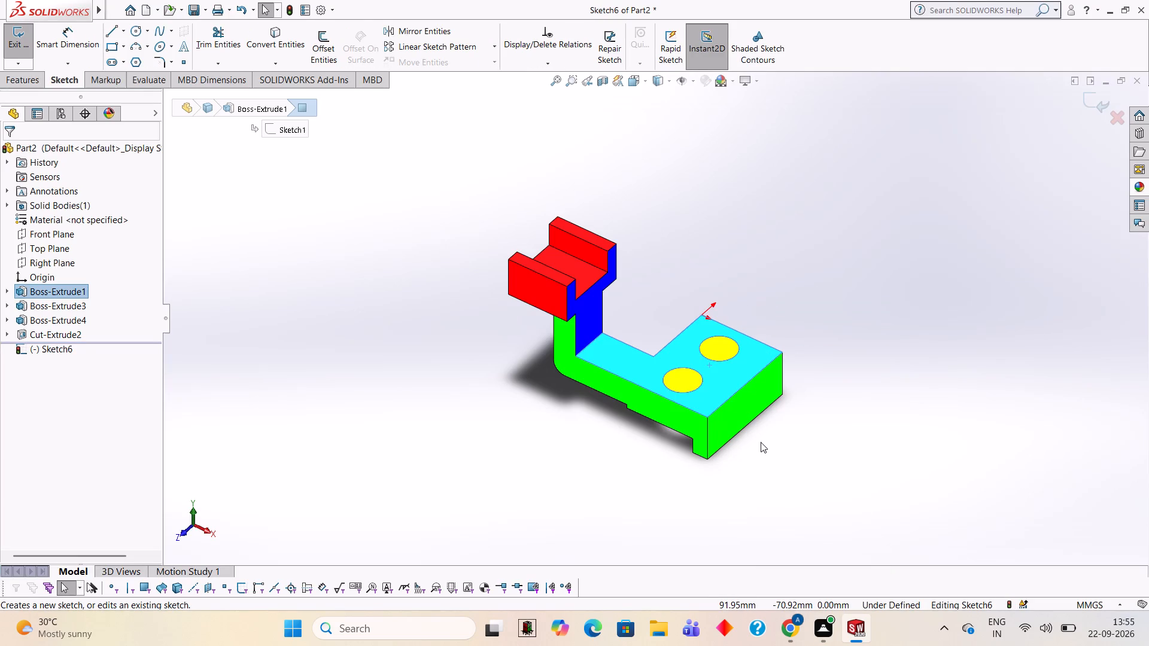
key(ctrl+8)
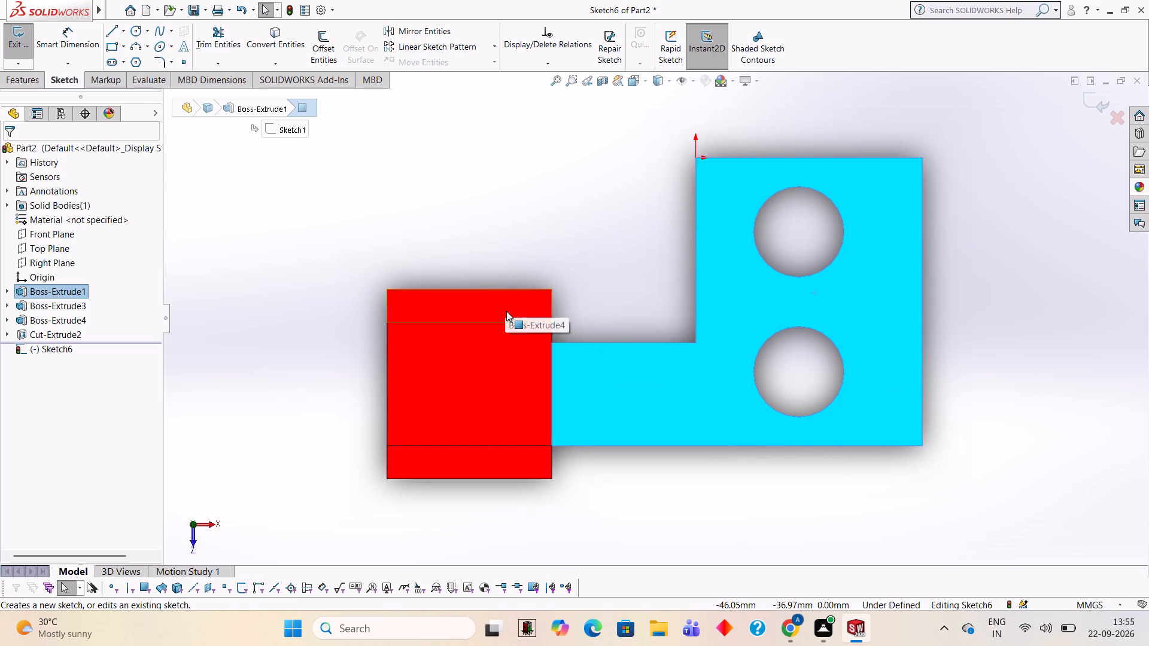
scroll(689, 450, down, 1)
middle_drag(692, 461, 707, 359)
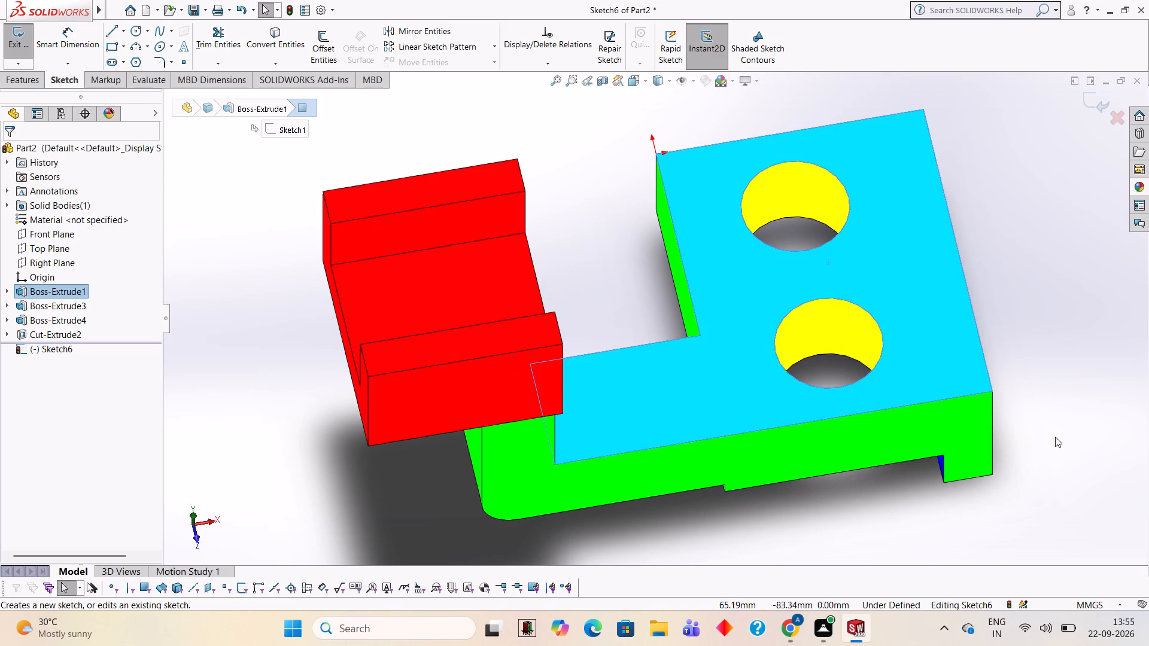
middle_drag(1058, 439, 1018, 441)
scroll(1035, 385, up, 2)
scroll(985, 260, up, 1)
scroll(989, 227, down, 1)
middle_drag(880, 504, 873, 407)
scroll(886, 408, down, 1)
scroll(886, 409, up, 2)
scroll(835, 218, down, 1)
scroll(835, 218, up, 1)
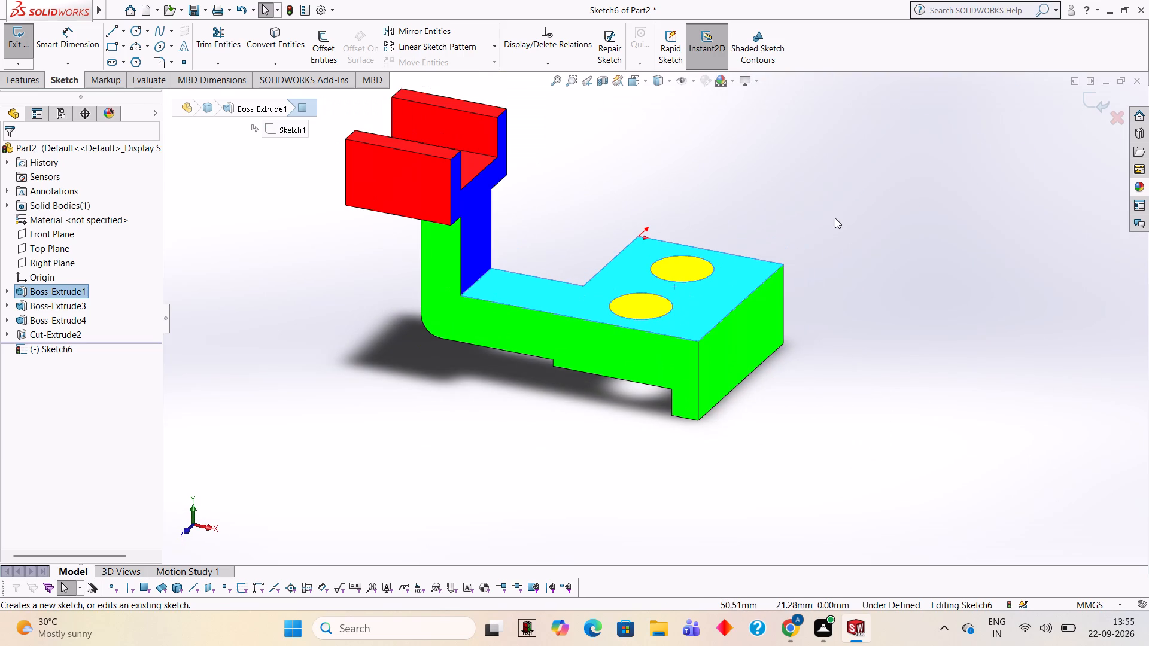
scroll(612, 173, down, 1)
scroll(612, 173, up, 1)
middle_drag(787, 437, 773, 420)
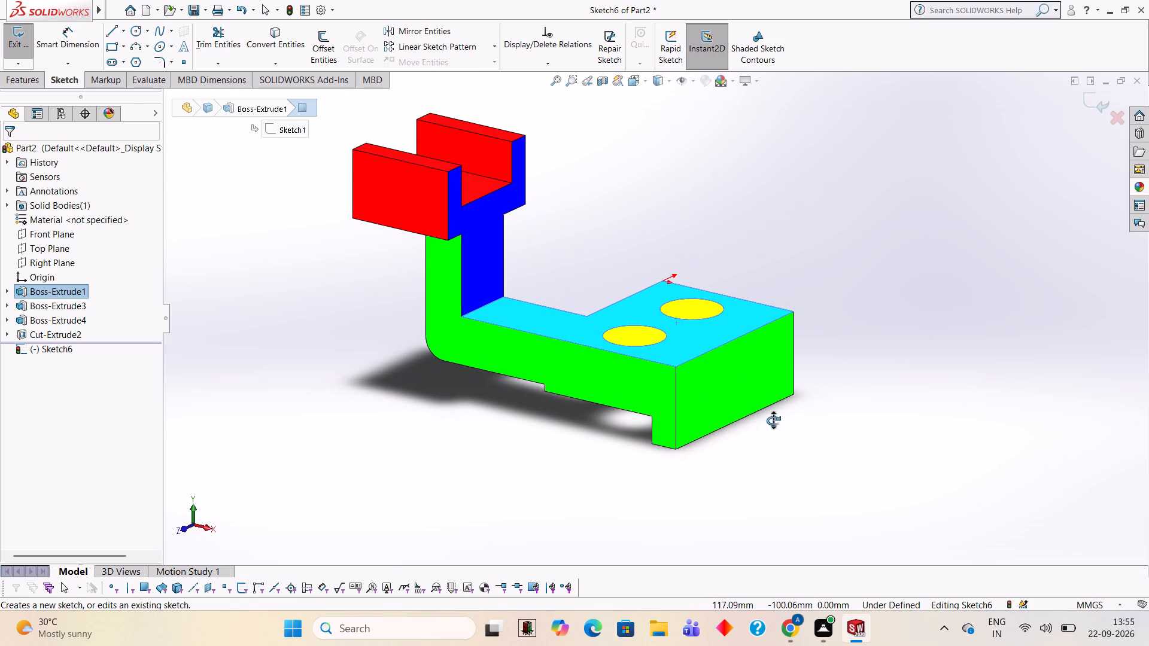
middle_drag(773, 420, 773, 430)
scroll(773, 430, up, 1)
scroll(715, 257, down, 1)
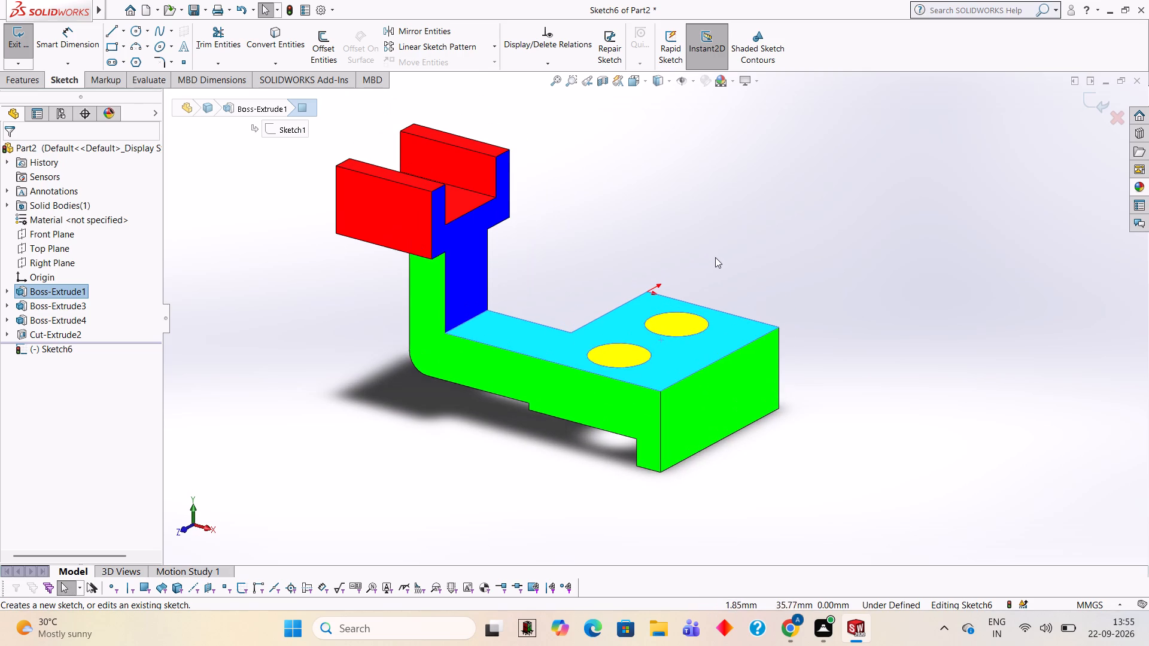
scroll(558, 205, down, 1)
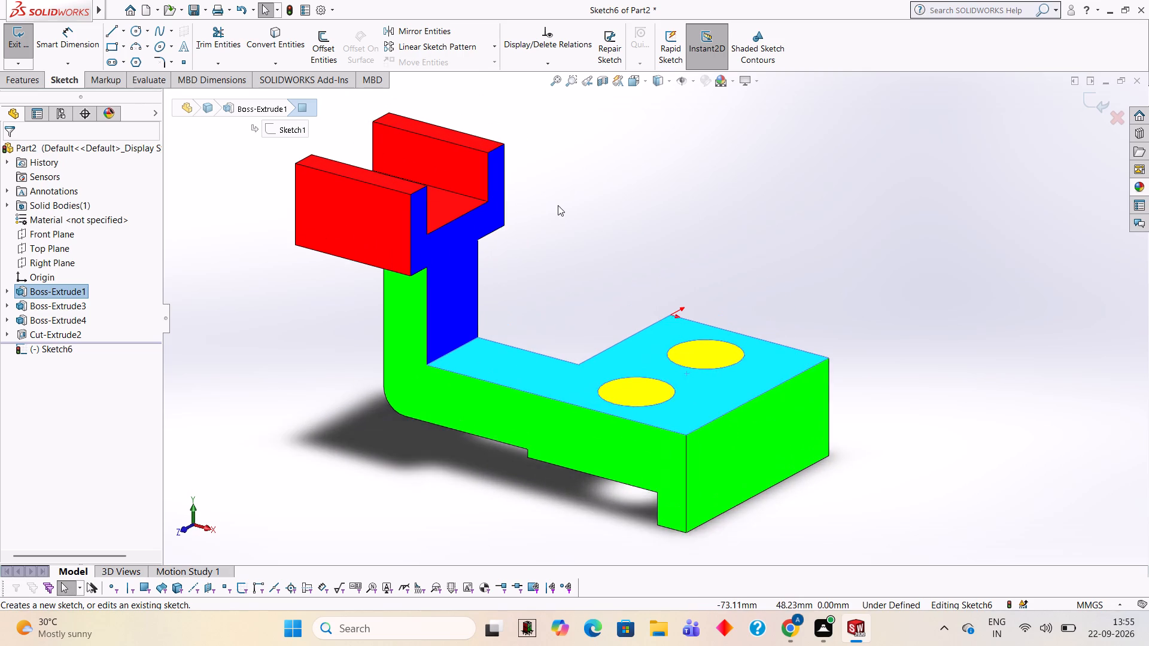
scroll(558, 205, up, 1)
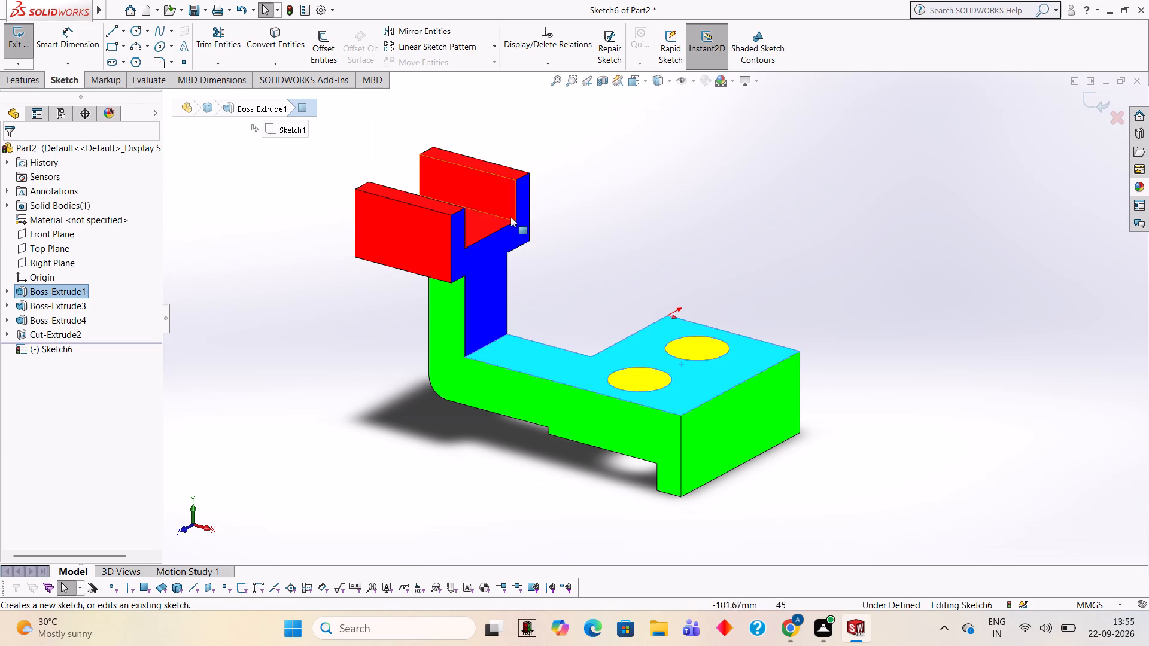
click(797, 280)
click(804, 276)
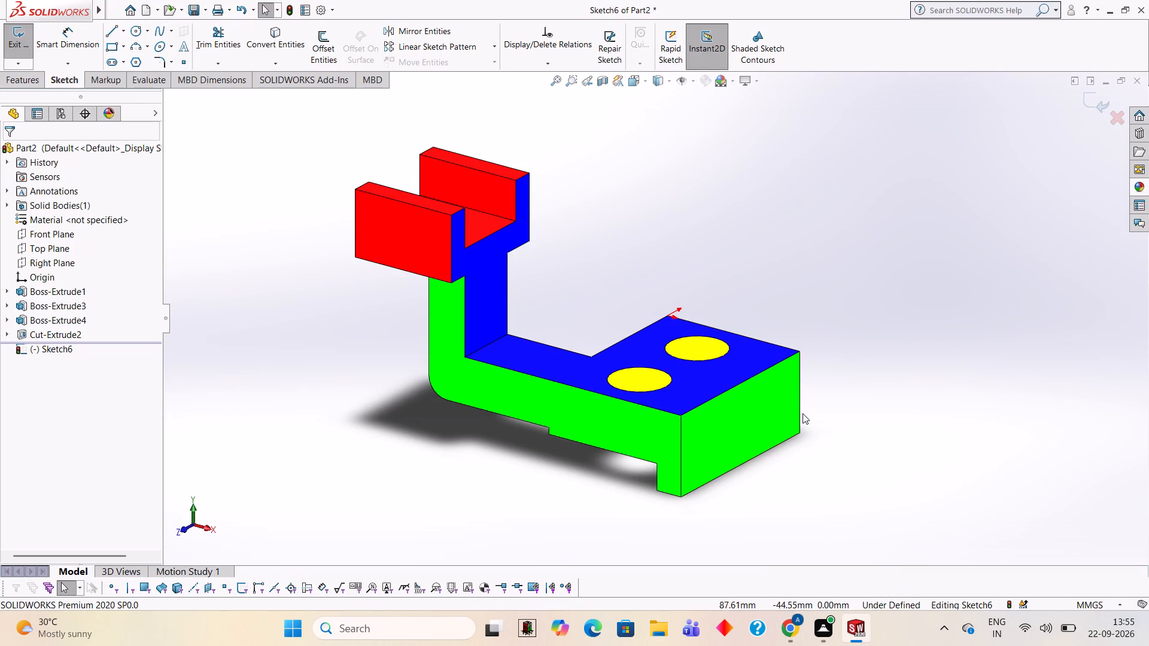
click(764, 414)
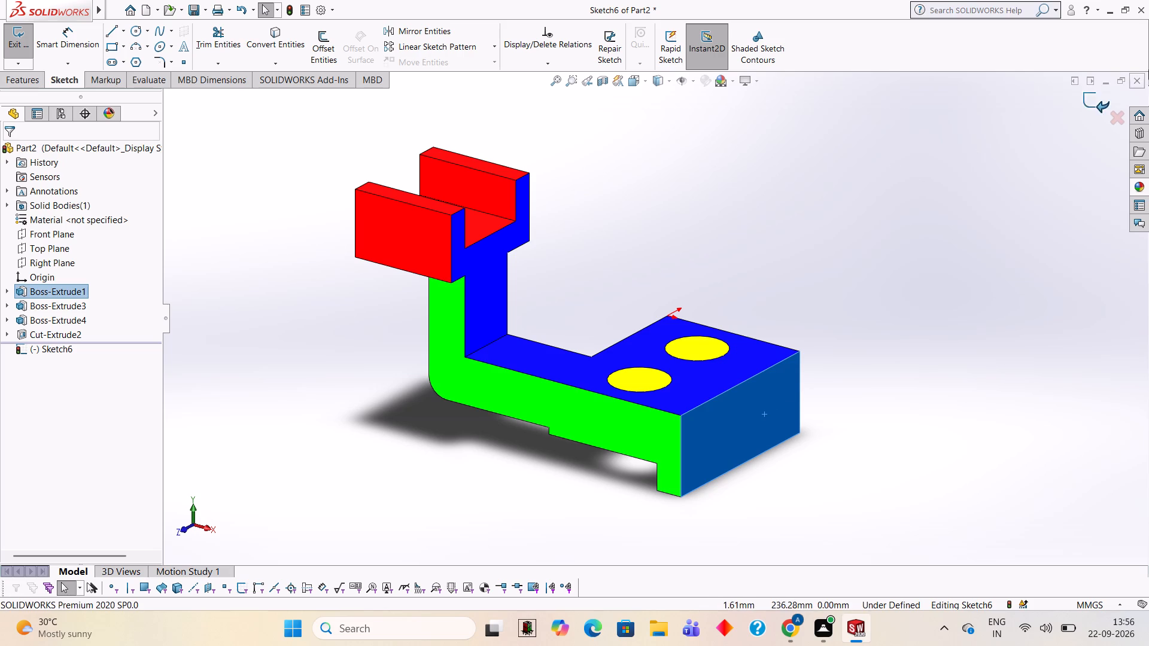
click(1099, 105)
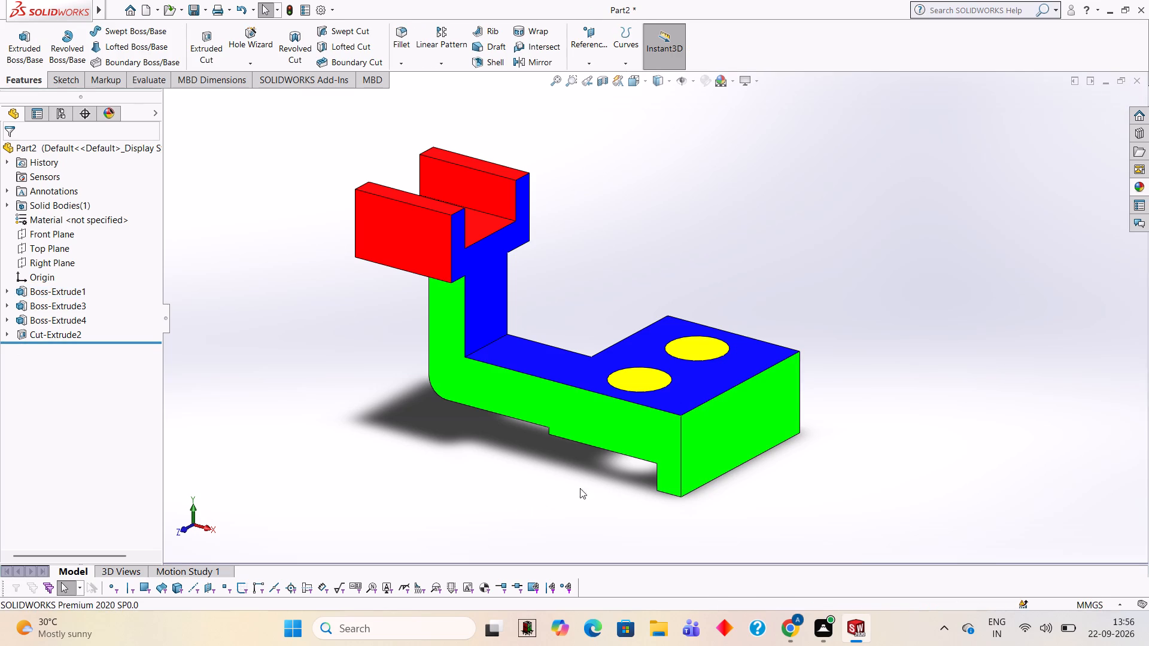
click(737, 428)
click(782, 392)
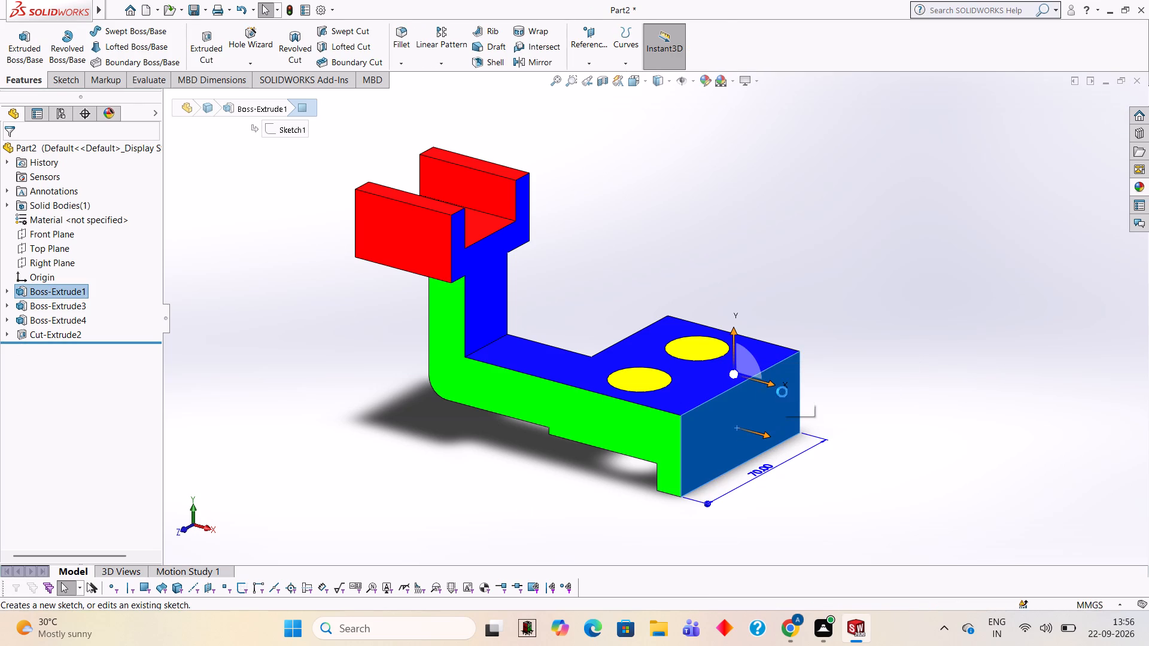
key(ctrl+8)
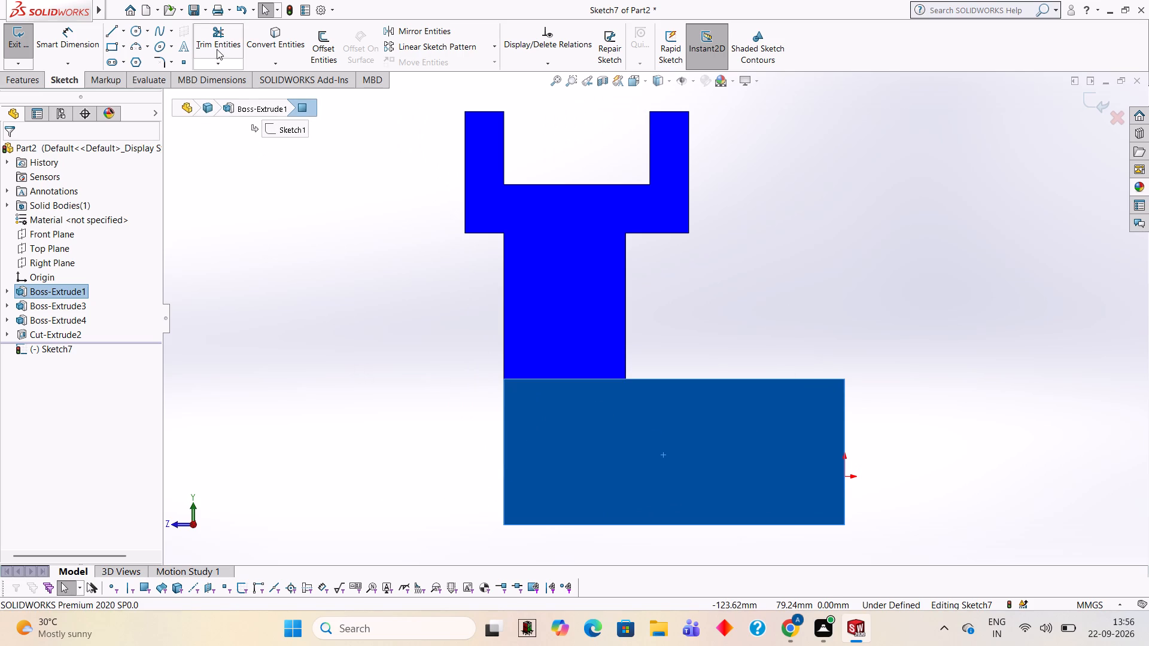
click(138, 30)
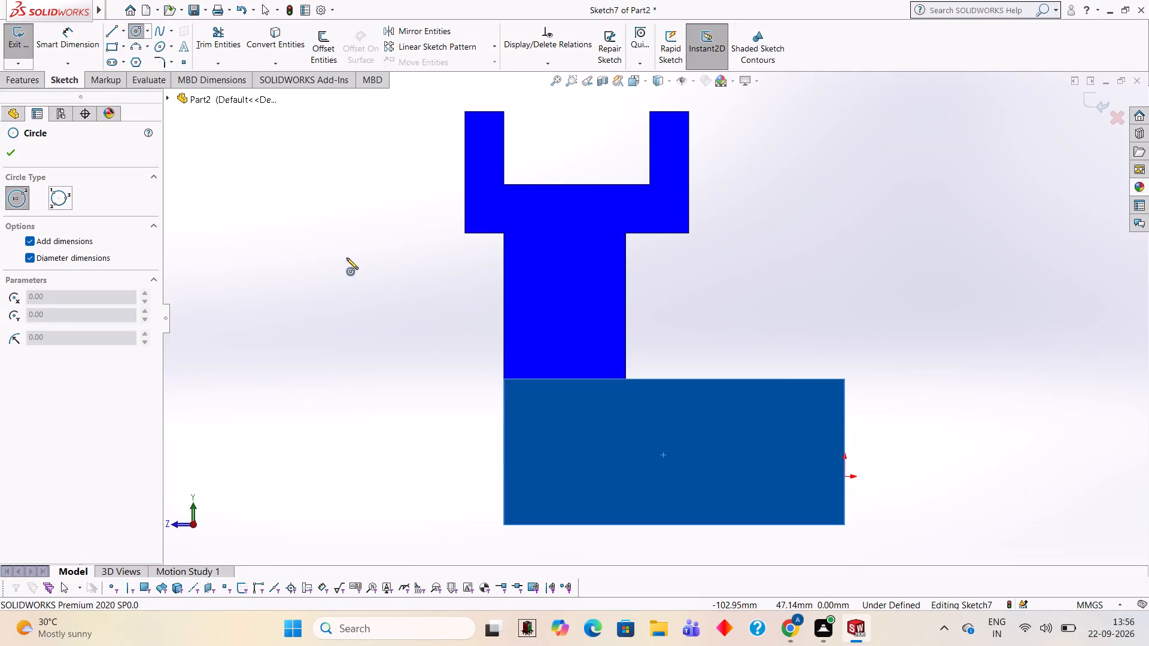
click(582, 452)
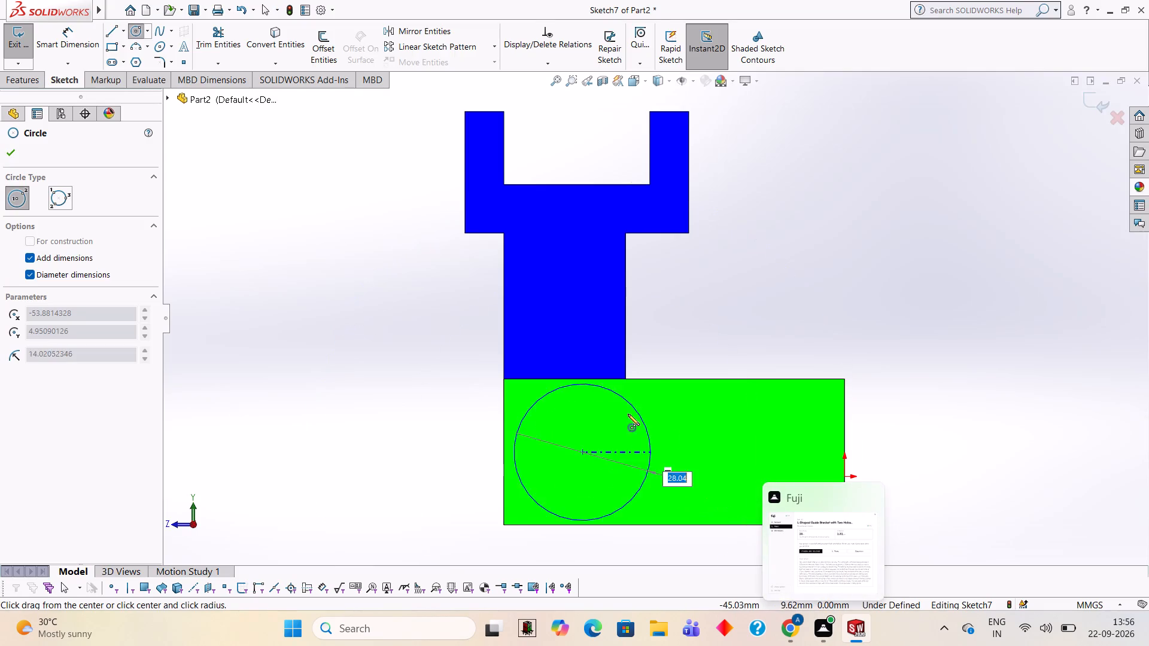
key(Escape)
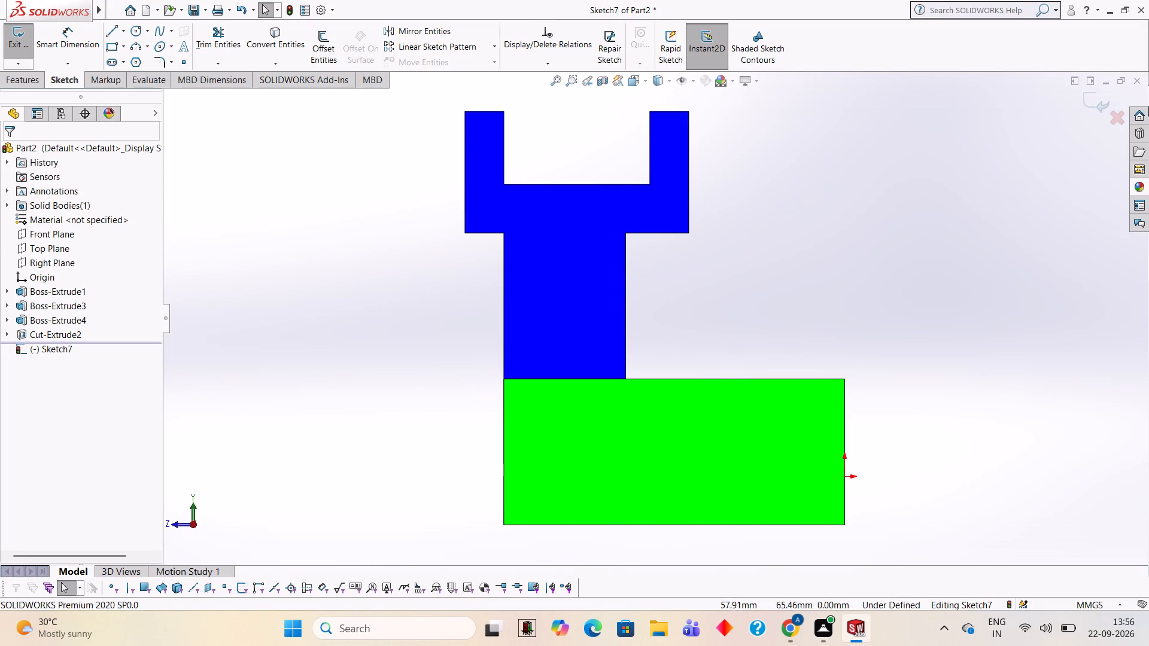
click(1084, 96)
Orient the bracket in an angled view from above and save the part in Documents as 646464.
middle_drag(743, 246, 791, 282)
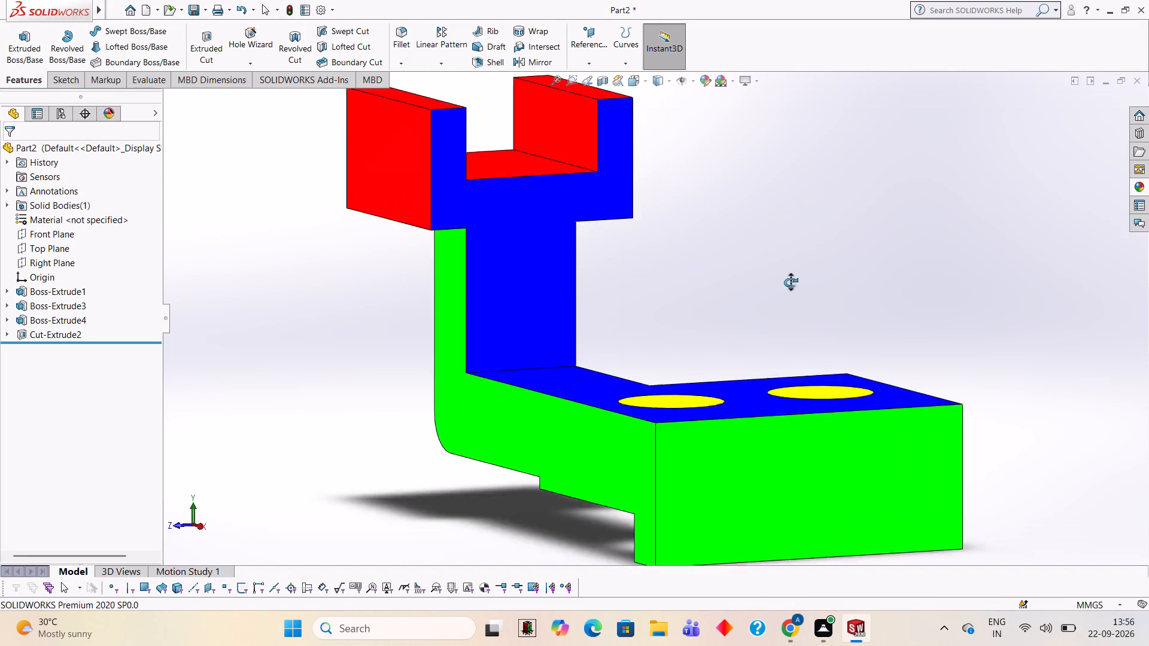
middle_drag(791, 282, 817, 321)
scroll(774, 295, up, 3)
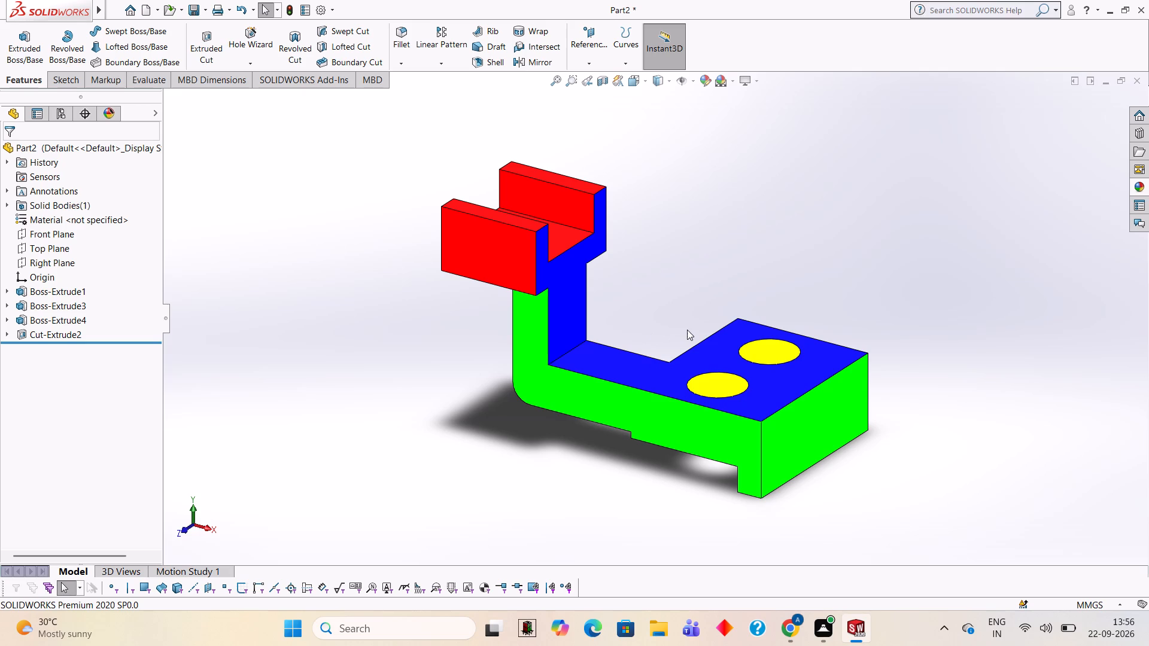
key(ctrl+s)
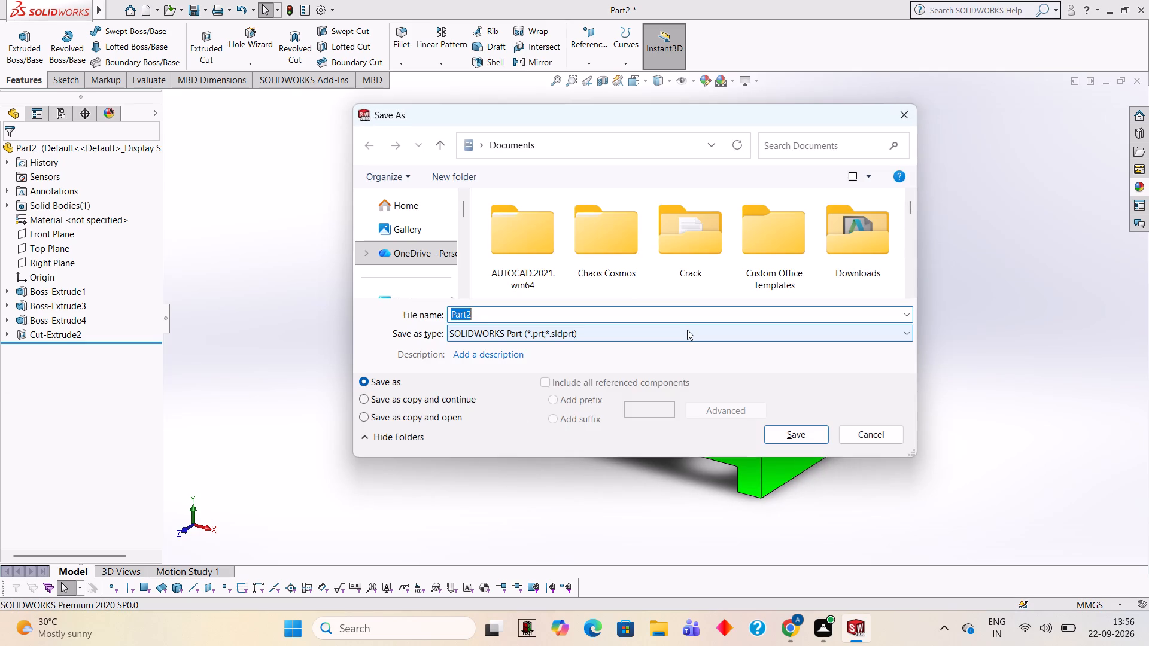
key(6)
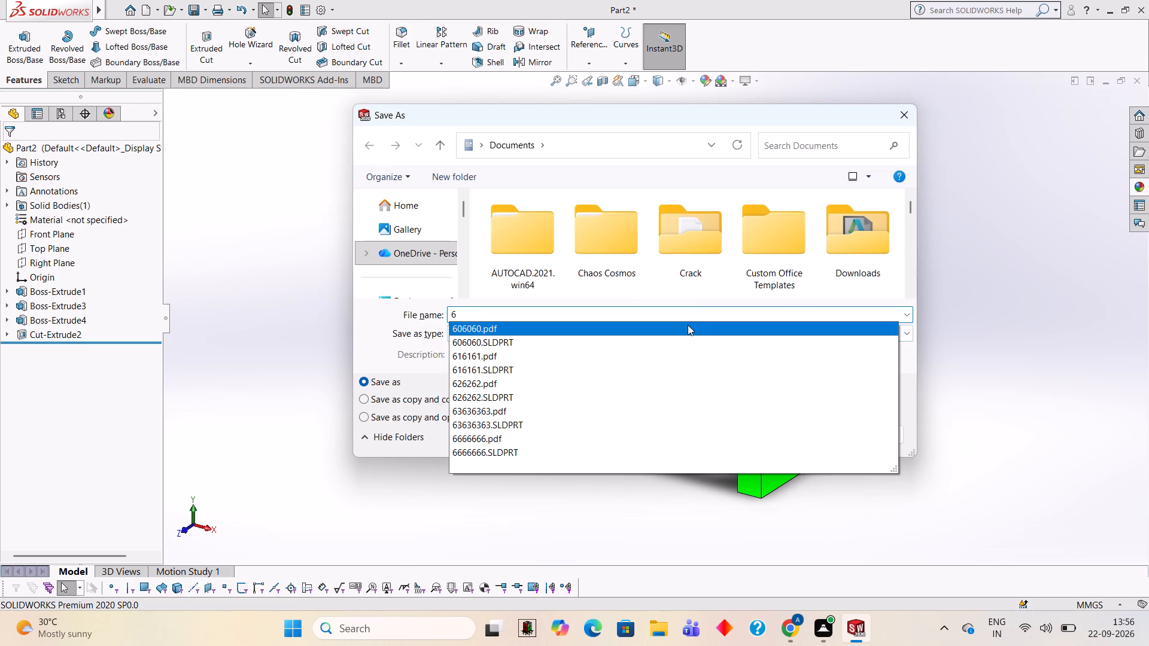
text(46464)
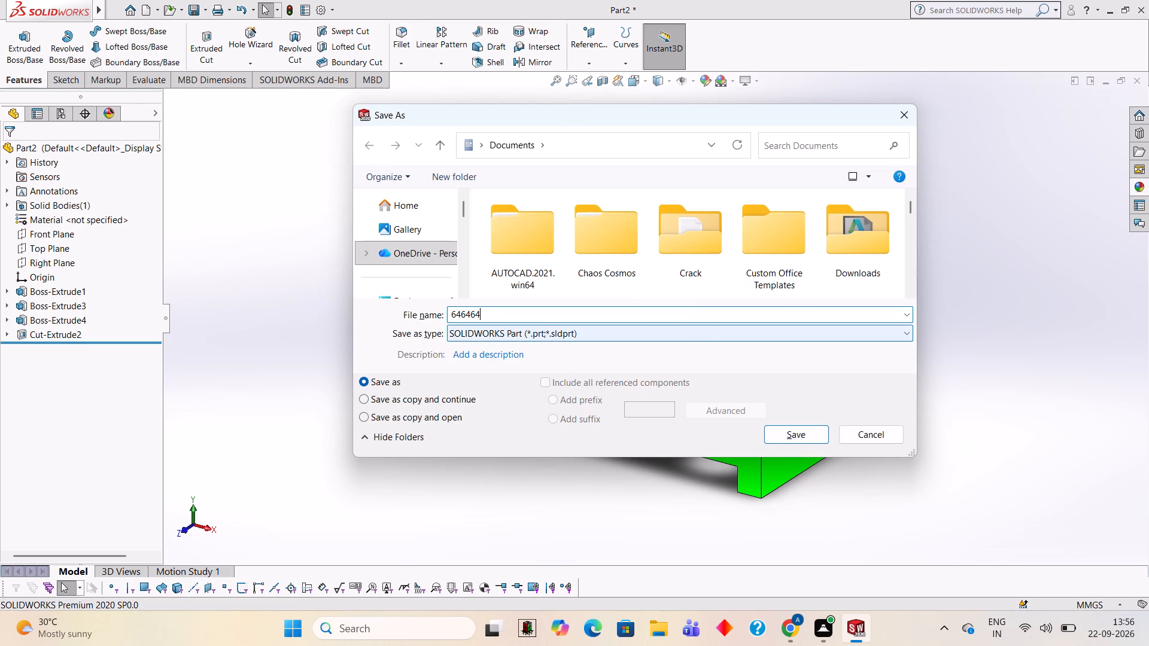
click(783, 434)
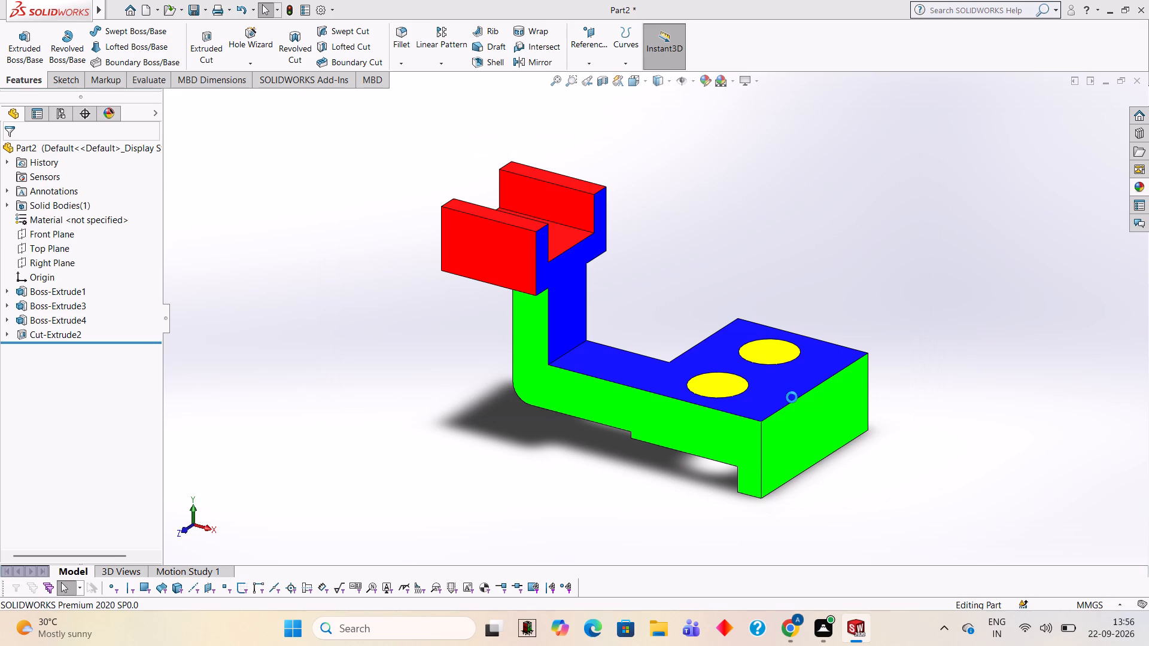
Save a PDF copy of the part in Documents under the name 646464.
click(202, 5)
click(219, 42)
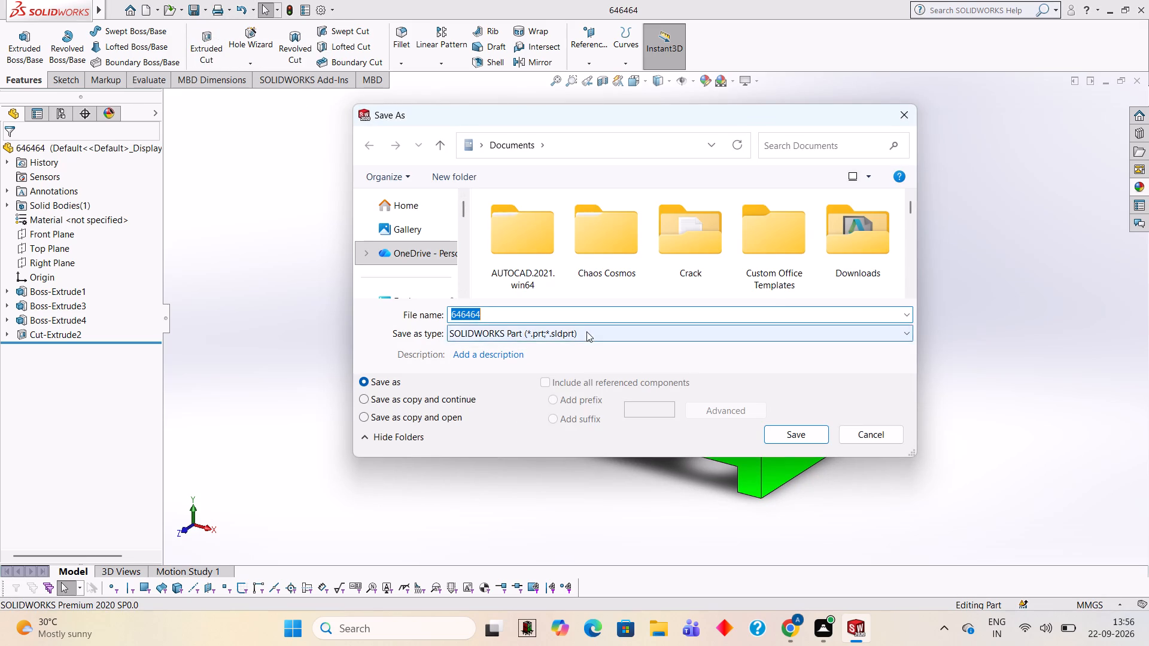
click(586, 331)
click(531, 90)
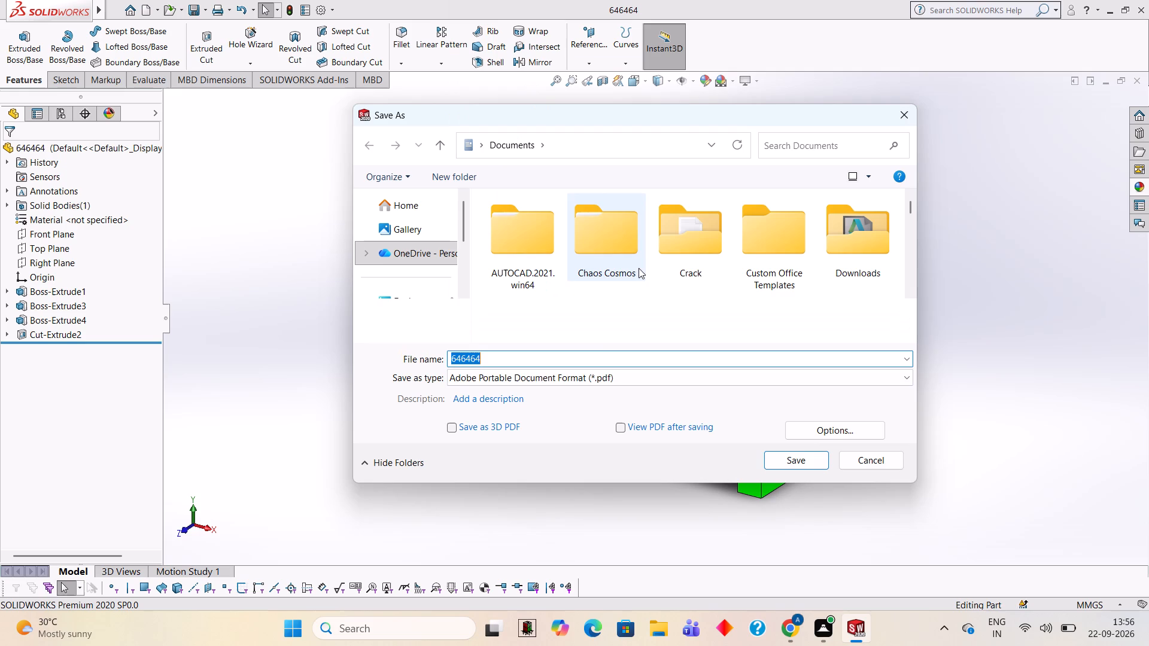
click(775, 454)
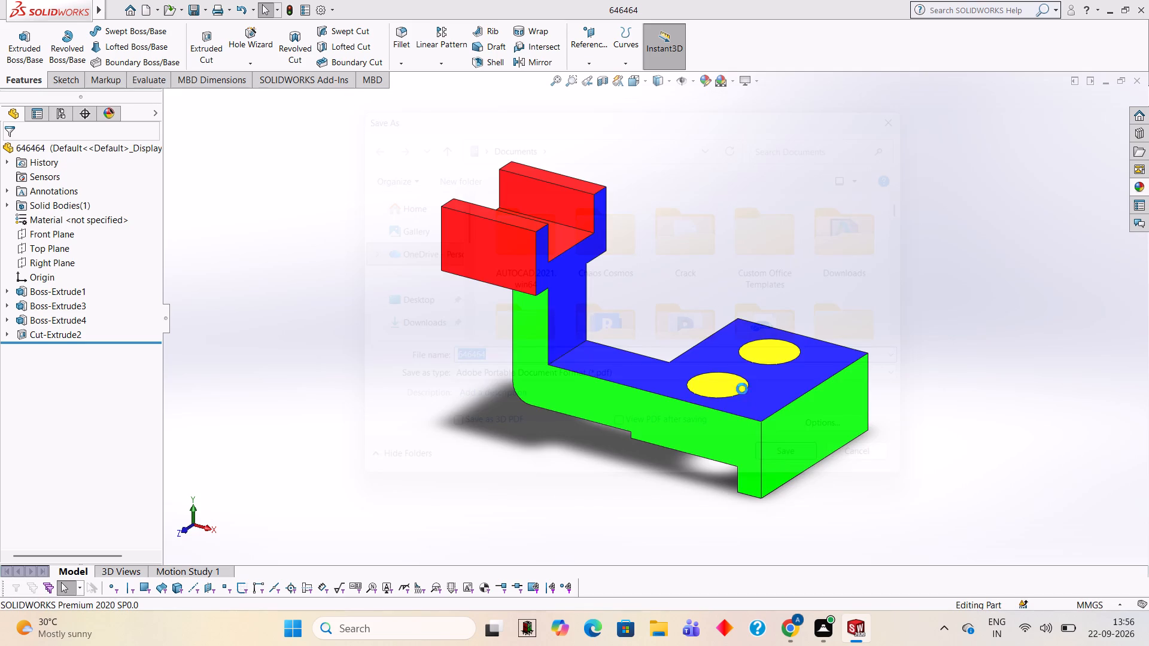